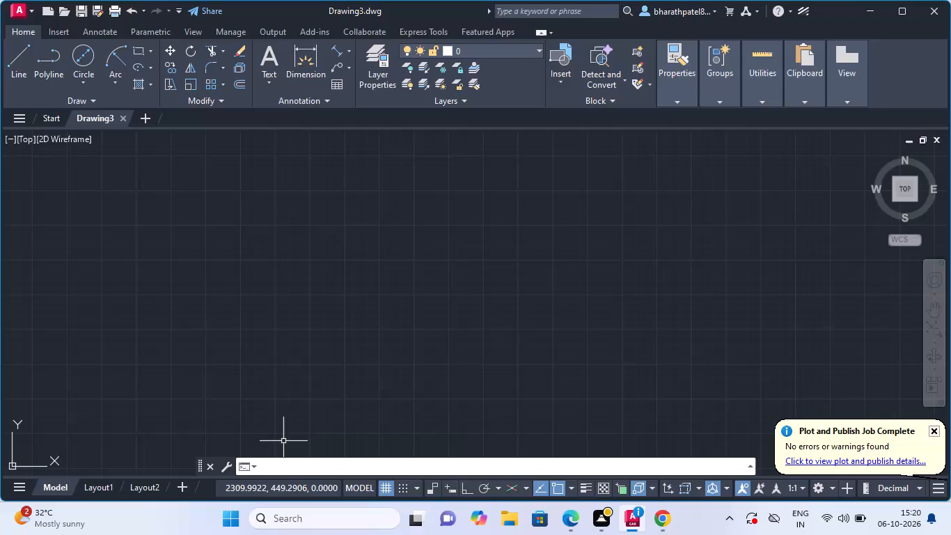
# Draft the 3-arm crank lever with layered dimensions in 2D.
# Turn on command log file recording with LOGFILEON.
pyautogui.write('LOG')
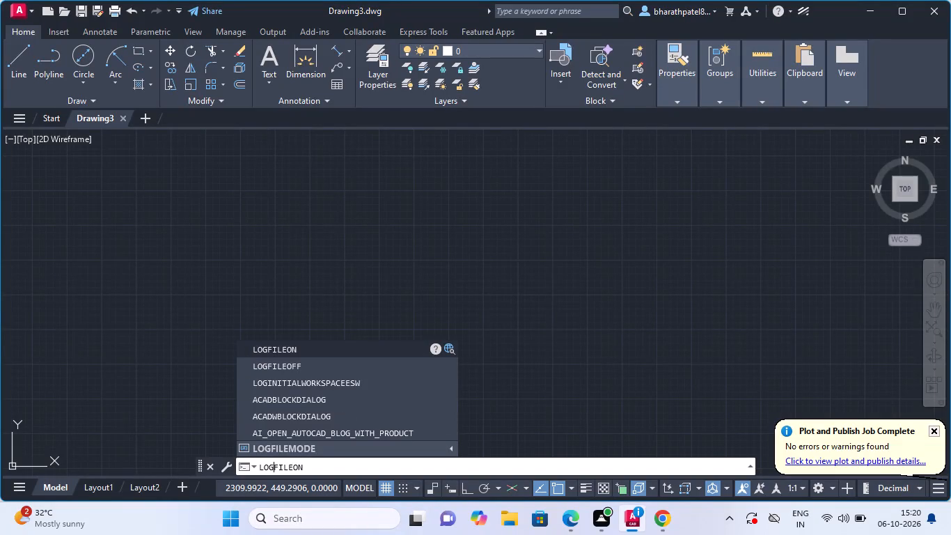
pyautogui.click(302, 348)
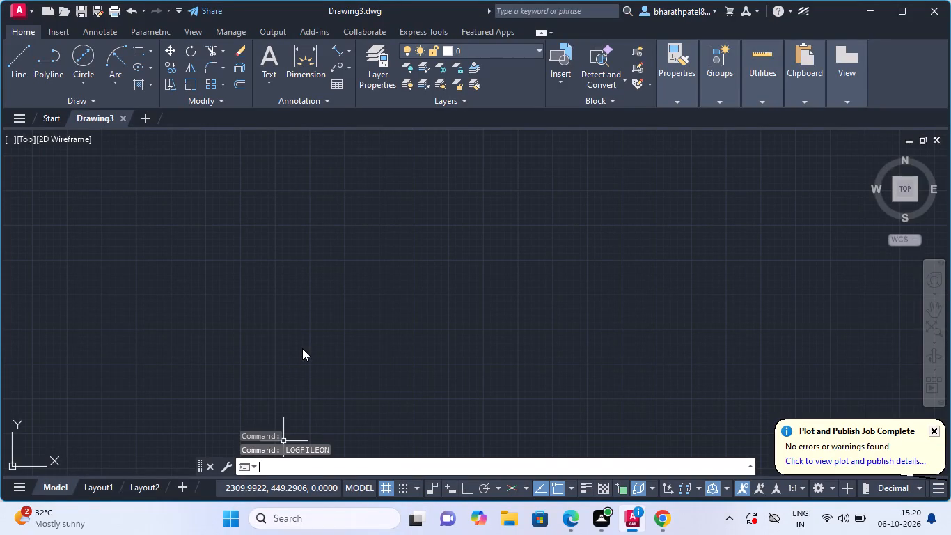
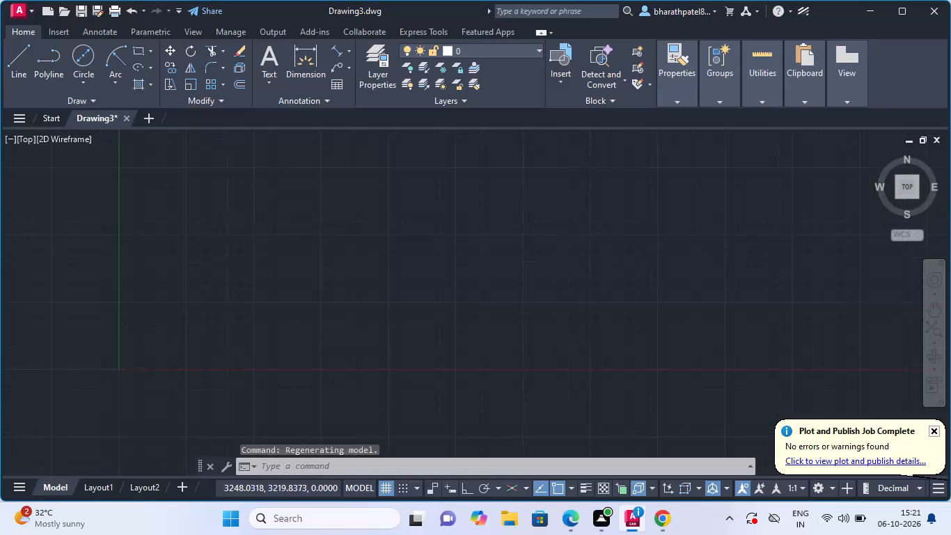
# Draw a circle with a diameter of 140 in an empty area of the drawing using Center, Diameter.
pyautogui.scroll(-2, 294, 199)
pyautogui.scroll(-3, 271, 289)
pyautogui.scroll(2, 325, 203)
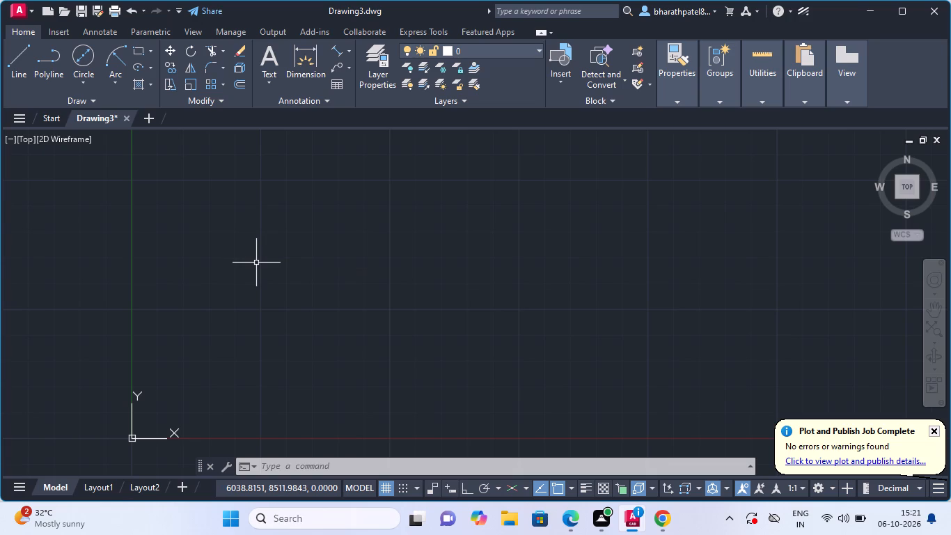
pyautogui.scroll(-5, 288, 272)
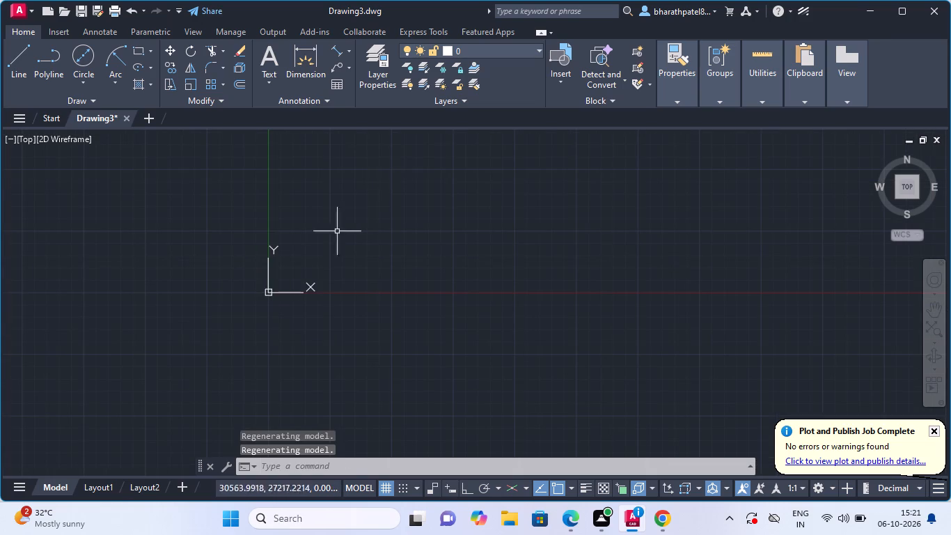
pyautogui.scroll(3, 381, 161)
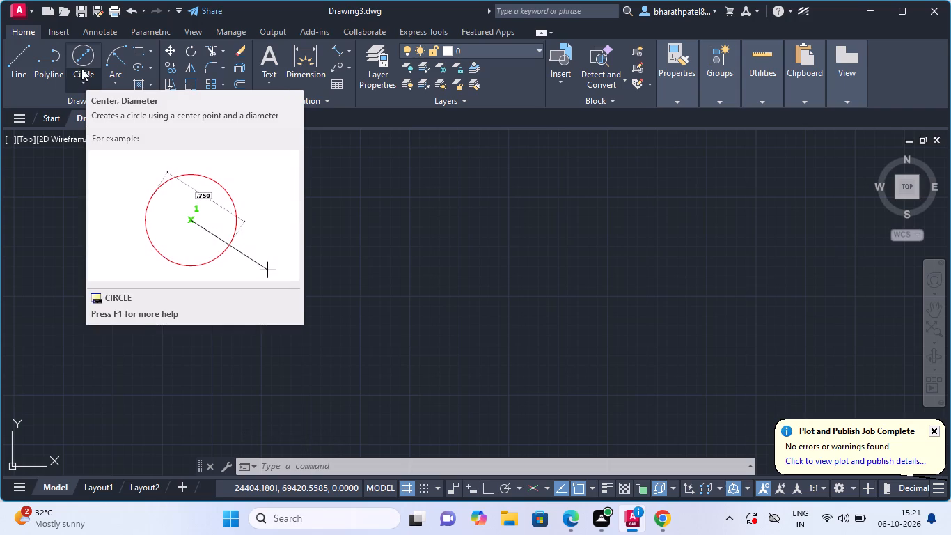
pyautogui.click(91, 81)
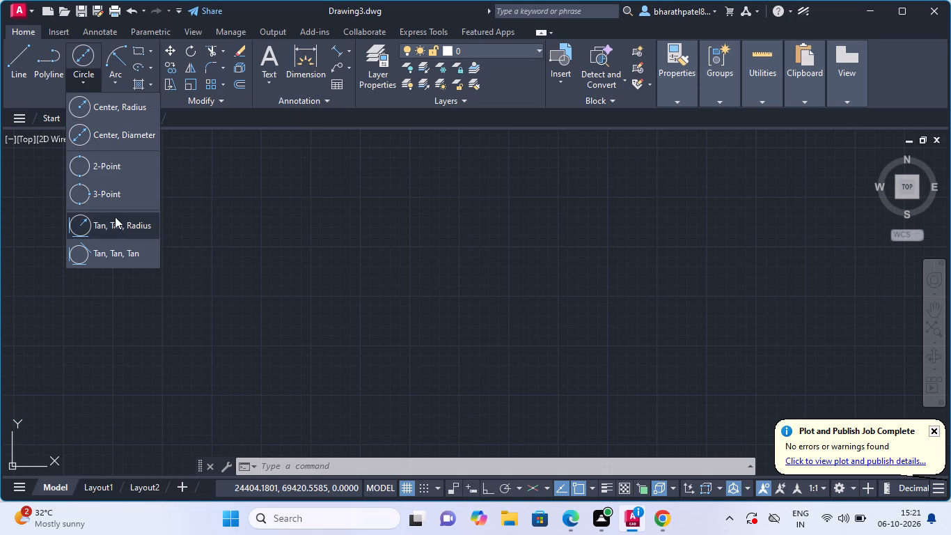
pyautogui.click(117, 133)
pyautogui.scroll(-4, 237, 258)
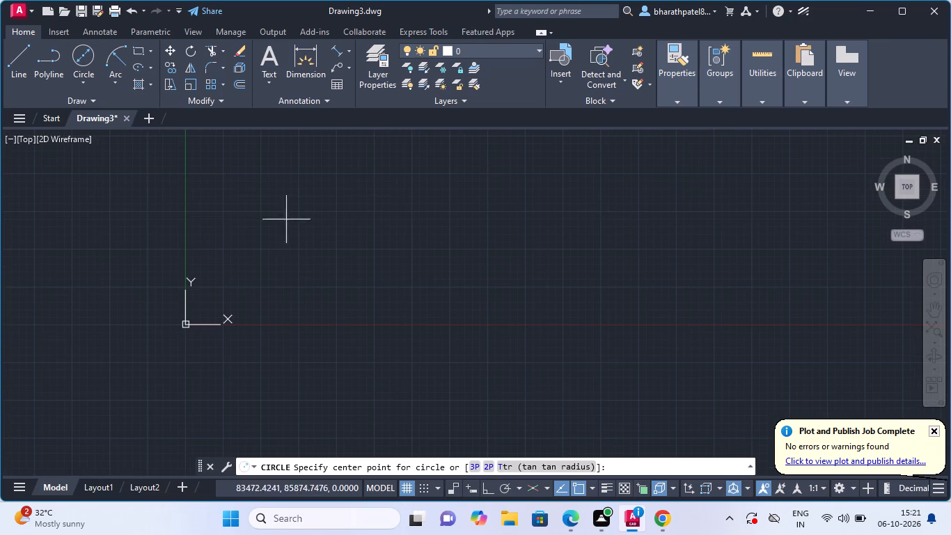
pyautogui.scroll(2, 324, 199)
pyautogui.click(296, 273)
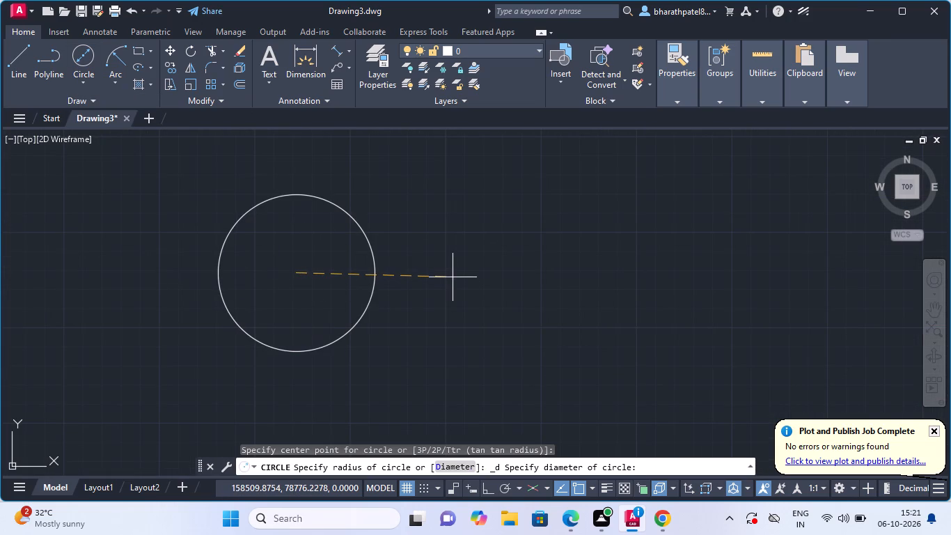
pyautogui.write('140')
pyautogui.press('Return')
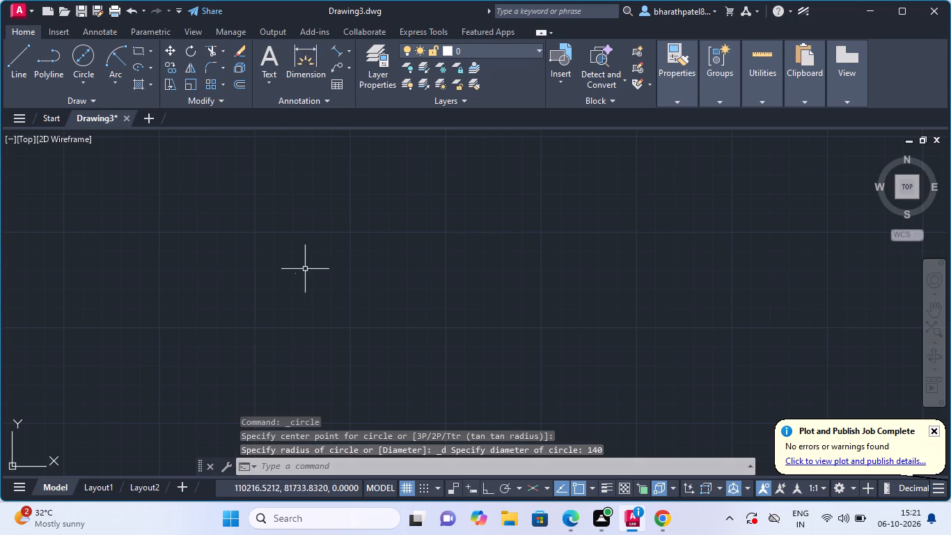
# Draw a second circle with a diameter of 200, concentric with the 140 diameter circle.
pyautogui.scroll(5, 304, 270)
pyautogui.scroll(4, 153, 297)
pyautogui.scroll(1, 294, 247)
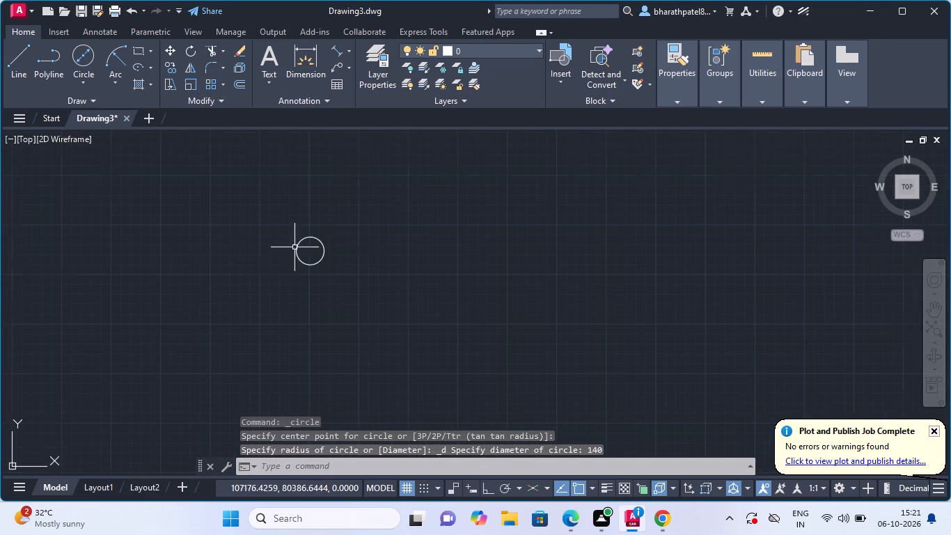
pyautogui.scroll(3, 294, 247)
pyautogui.scroll(-2, 392, 162)
pyautogui.scroll(3, 436, 141)
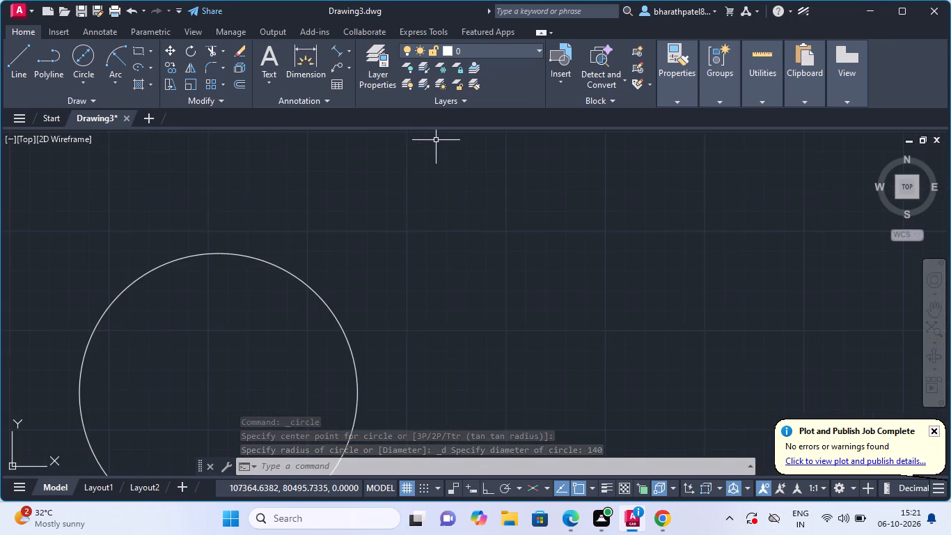
pyautogui.scroll(-2, 424, 149)
pyautogui.scroll(1, 345, 181)
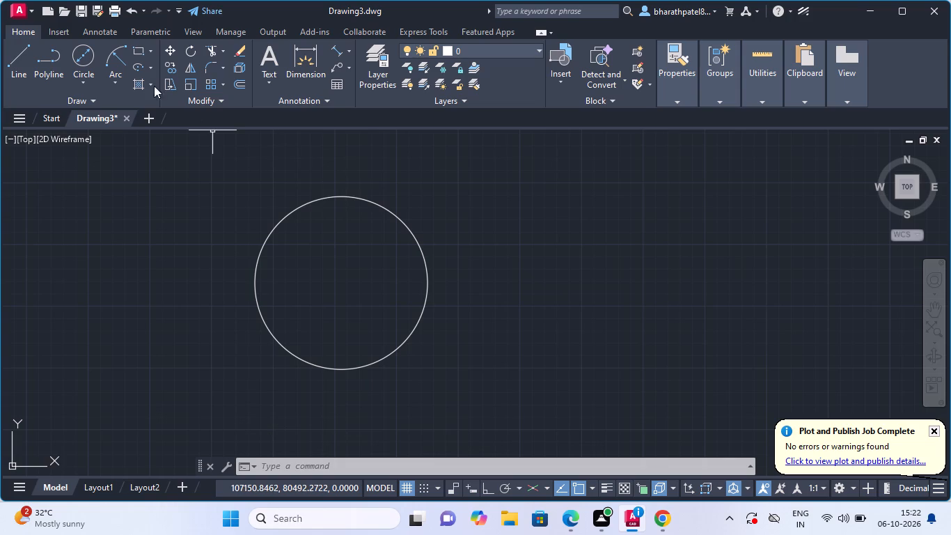
pyautogui.click(89, 68)
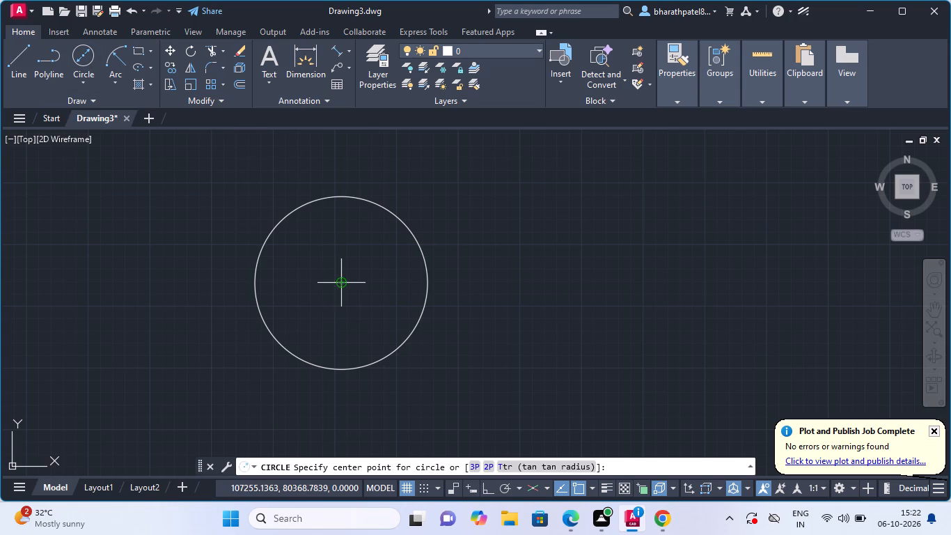
pyautogui.click(339, 284)
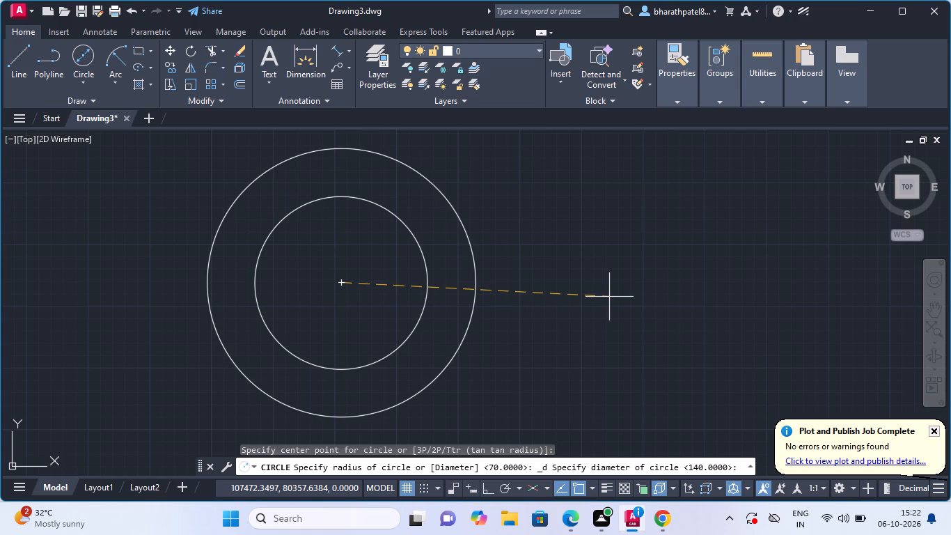
pyautogui.press('2')
pyautogui.write('00')
pyautogui.press('Return')
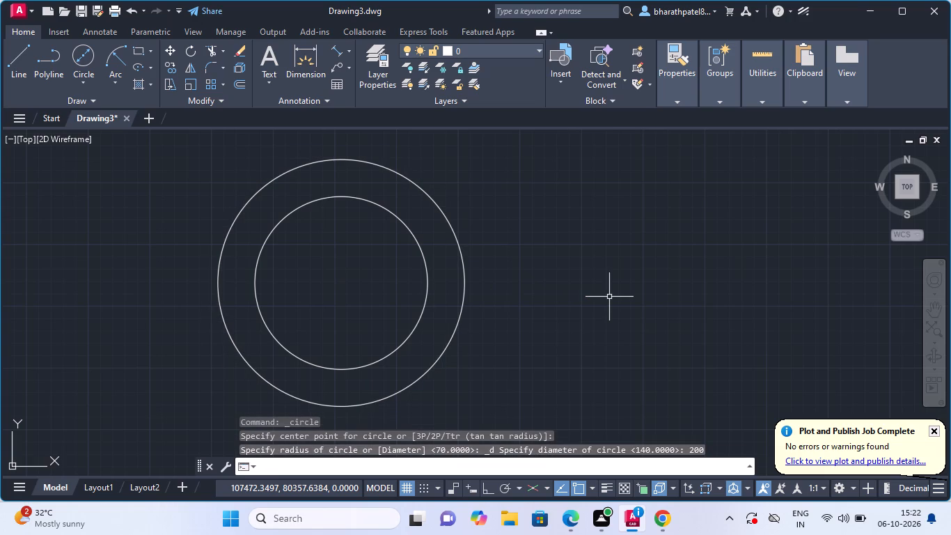
# Draw a horizontal line 300 long with Ortho on, running rightward from the common centre of the two circles.
pyautogui.scroll(-2, 430, 256)
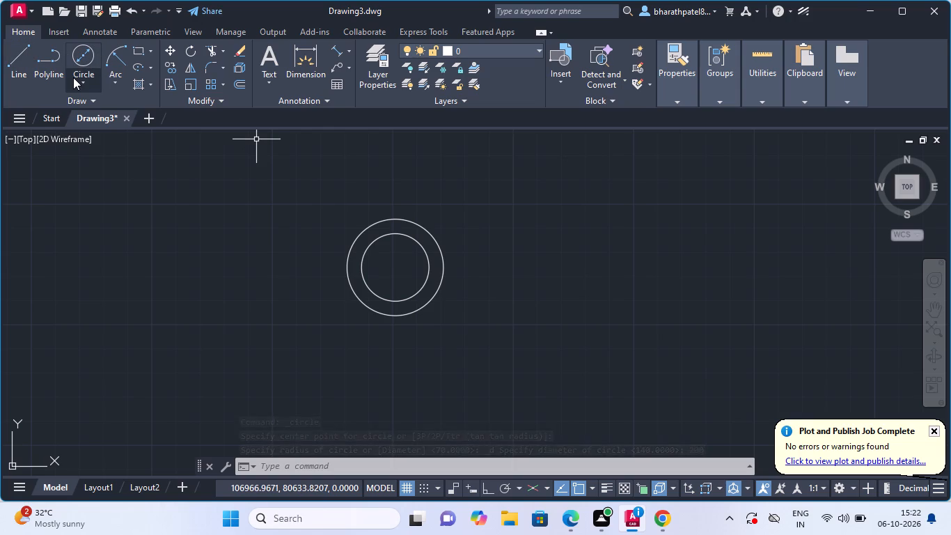
pyautogui.click(16, 65)
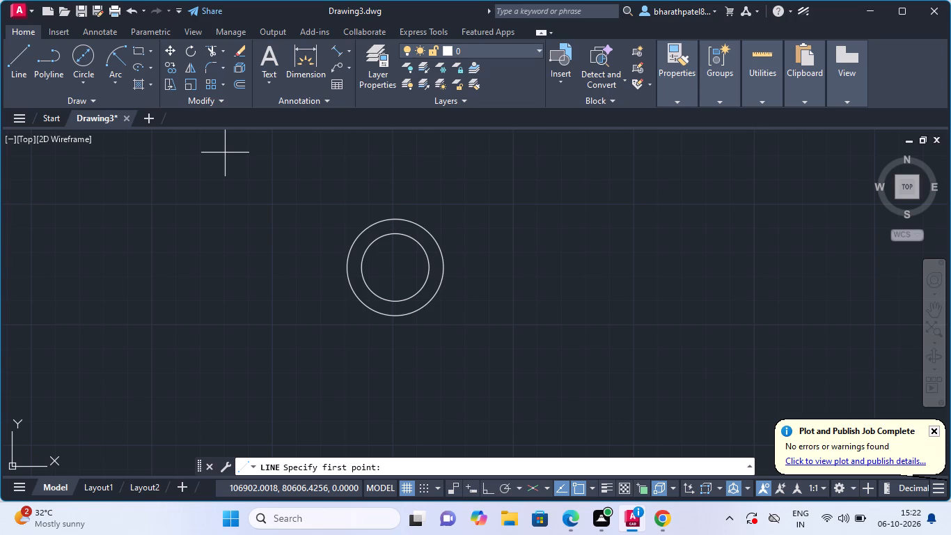
pyautogui.click(19, 59)
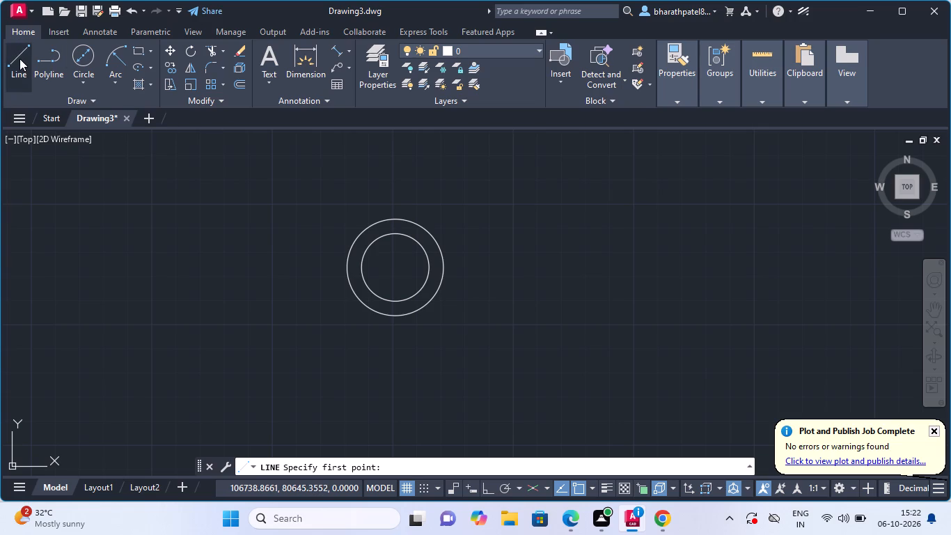
pyautogui.click(395, 268)
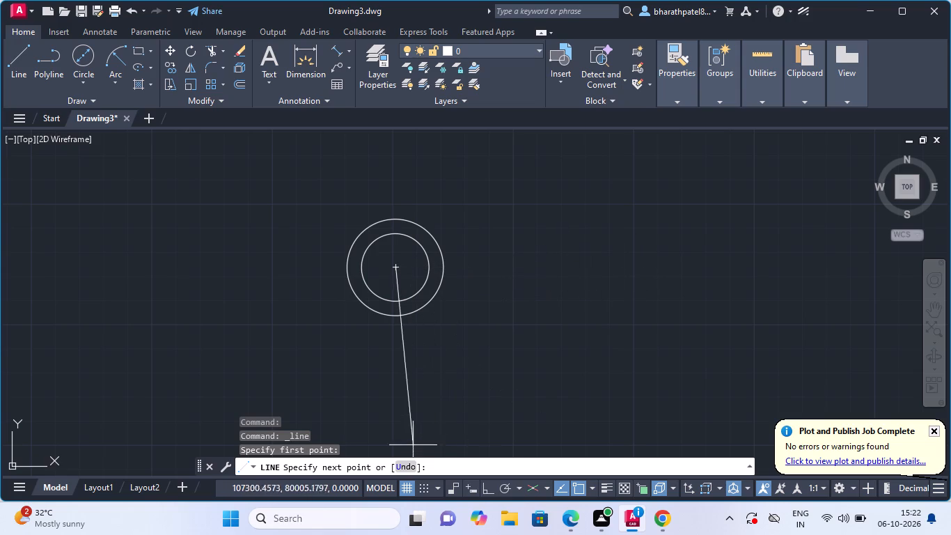
pyautogui.click(482, 490)
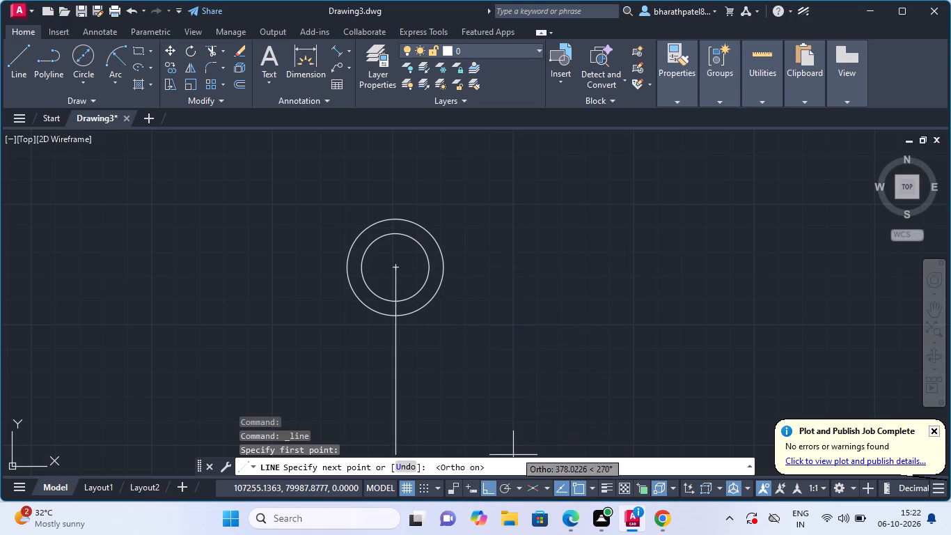
pyautogui.click(505, 488)
pyautogui.click(517, 491)
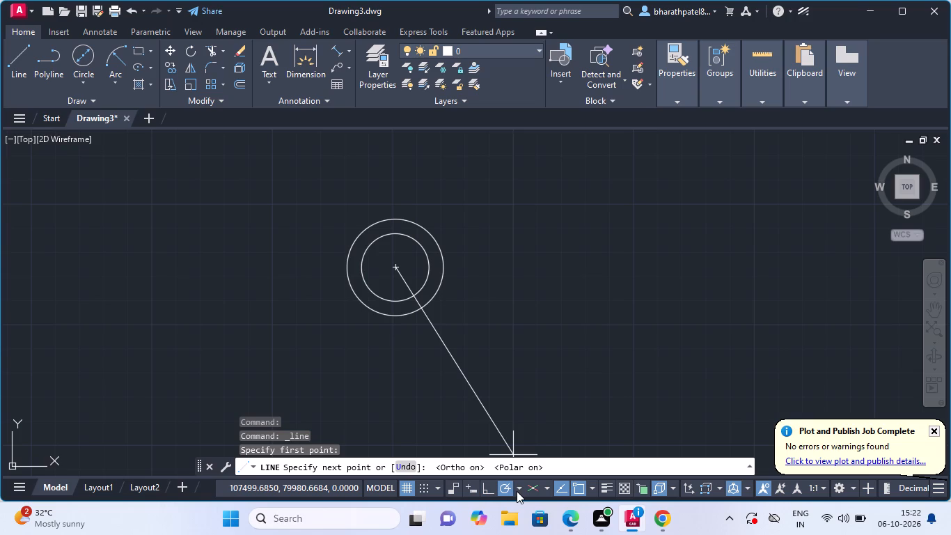
pyautogui.click(482, 493)
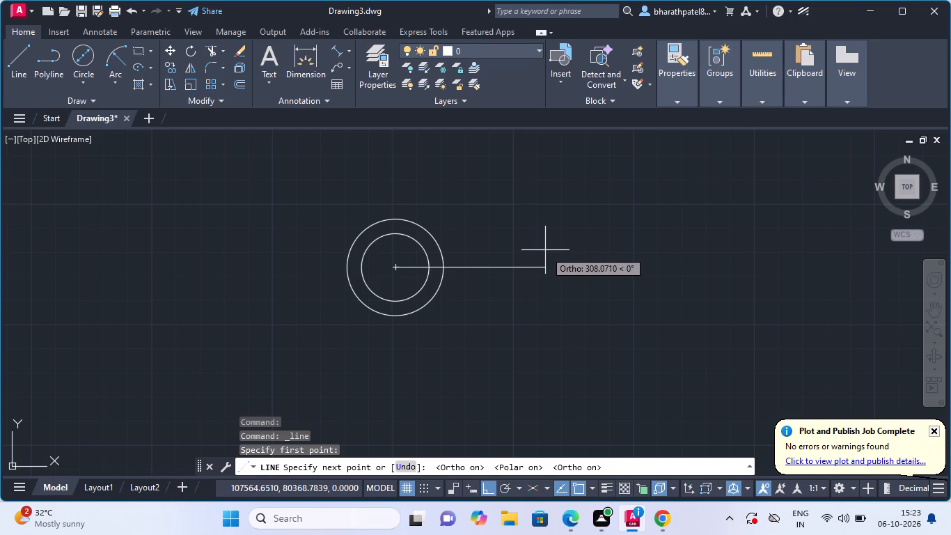
pyautogui.write('300')
pyautogui.press('Return')
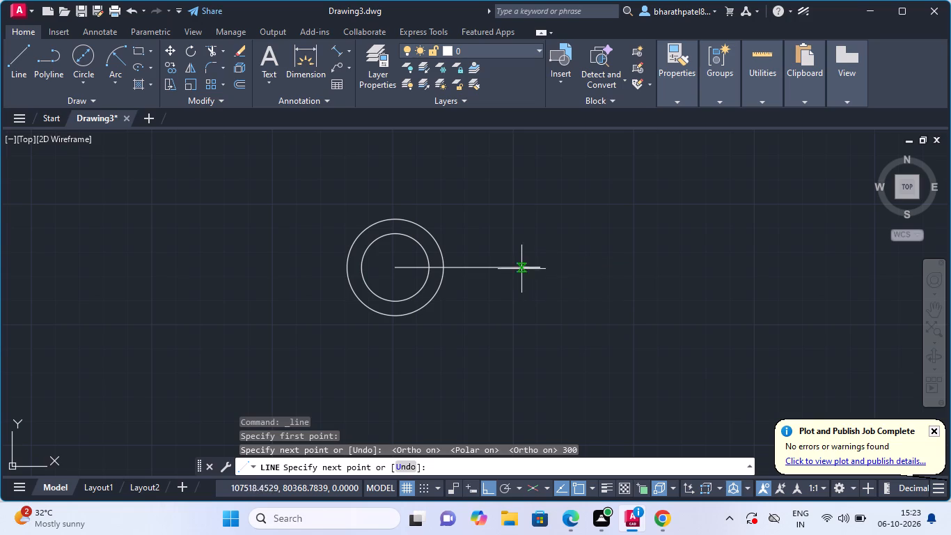
# Continue the line 50 back toward the circles, finishing with a vertical segment about 37 long going up.
pyautogui.write('50')
pyautogui.press('Return')
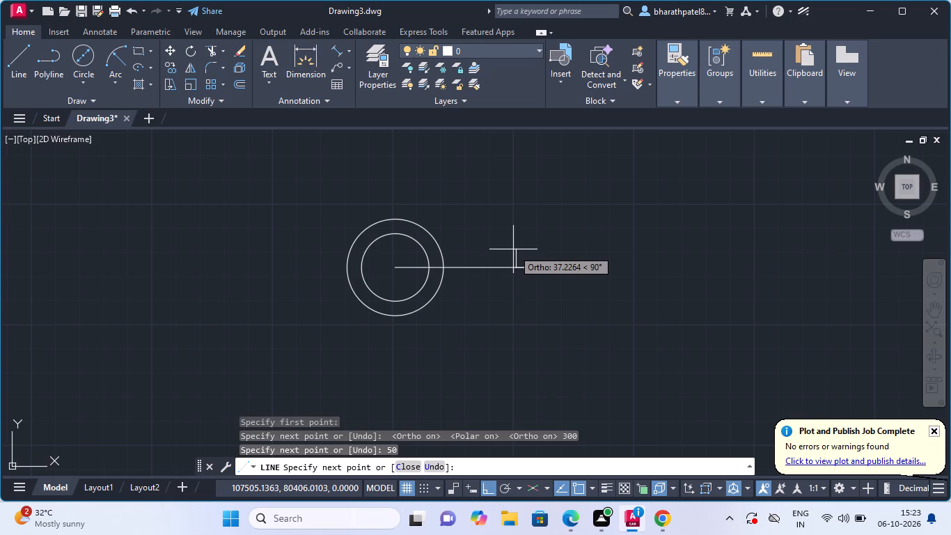
pyautogui.click(513, 249)
pyautogui.press('Escape')
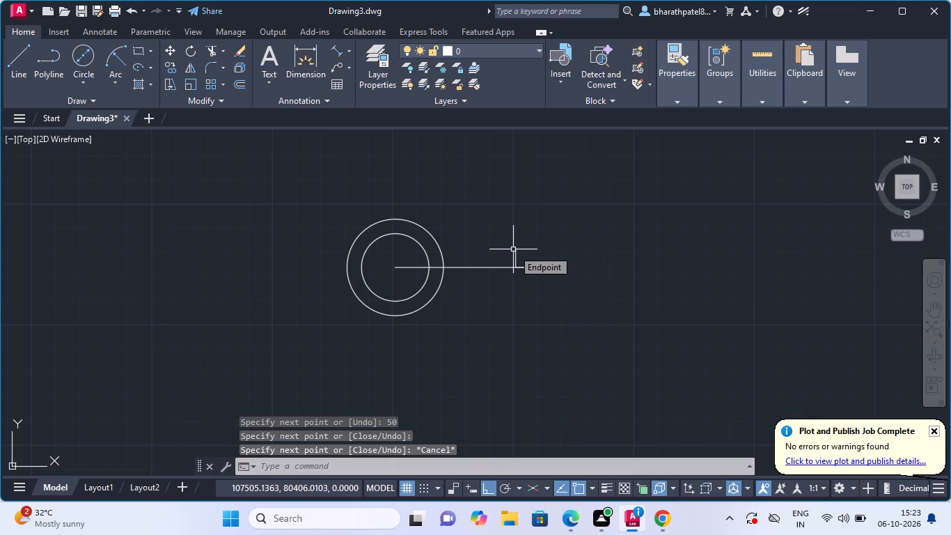
# Draw a line from the vertical segment's base, 100 toward the circles and then about 24 straight up.
pyautogui.click(4, 59)
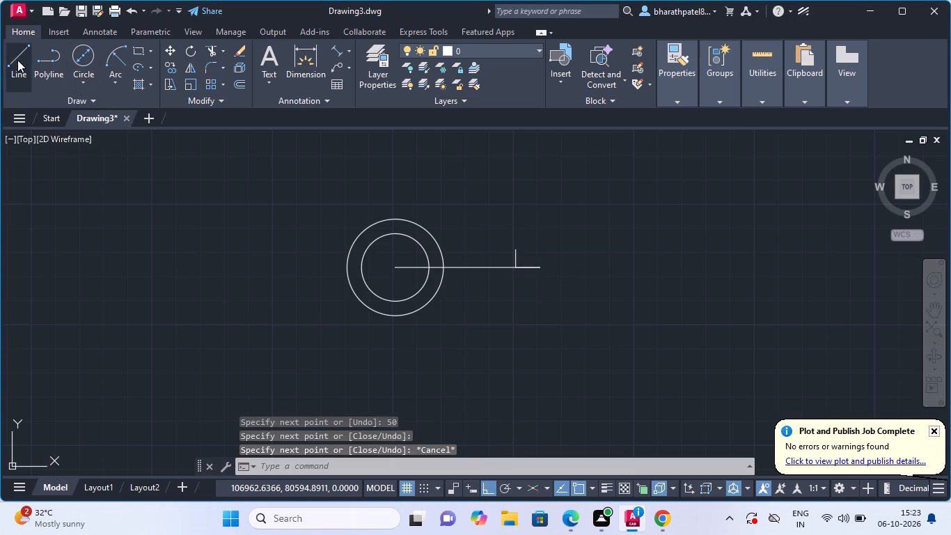
pyautogui.click(17, 60)
pyautogui.scroll(3, 494, 277)
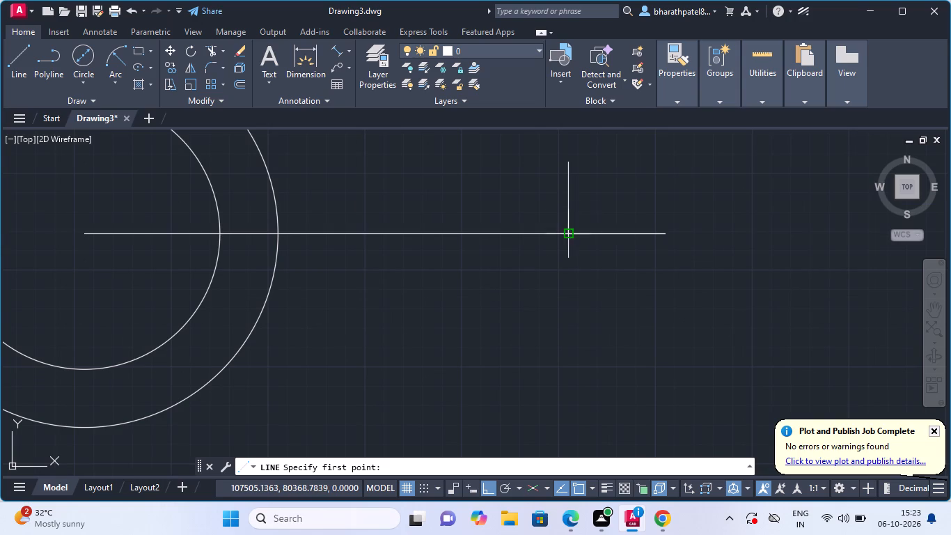
pyautogui.click(569, 234)
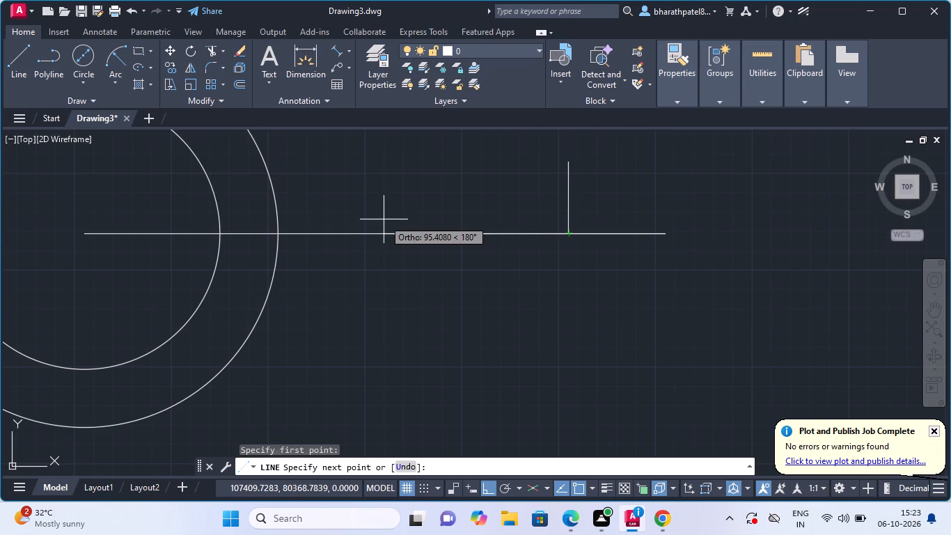
pyautogui.write('10')
pyautogui.press('0')
pyautogui.press('Return')
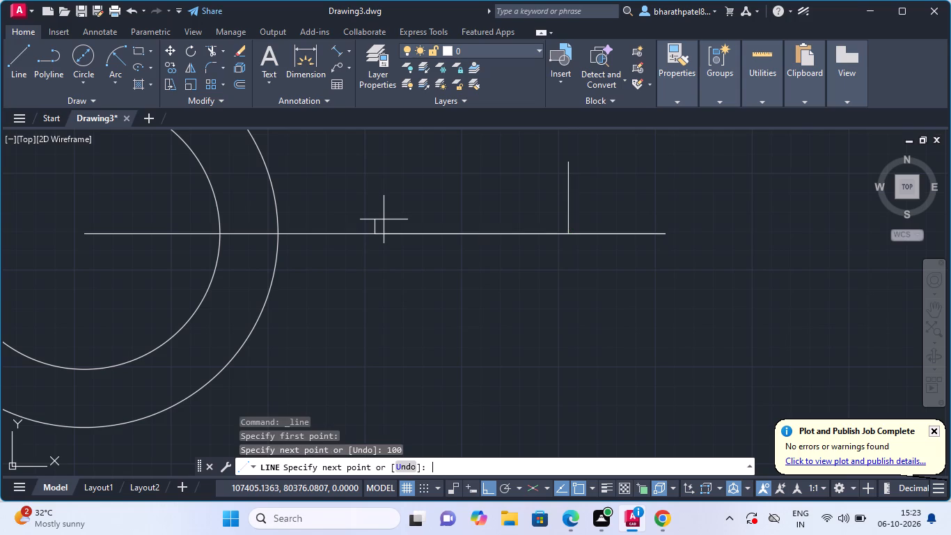
pyautogui.click(377, 187)
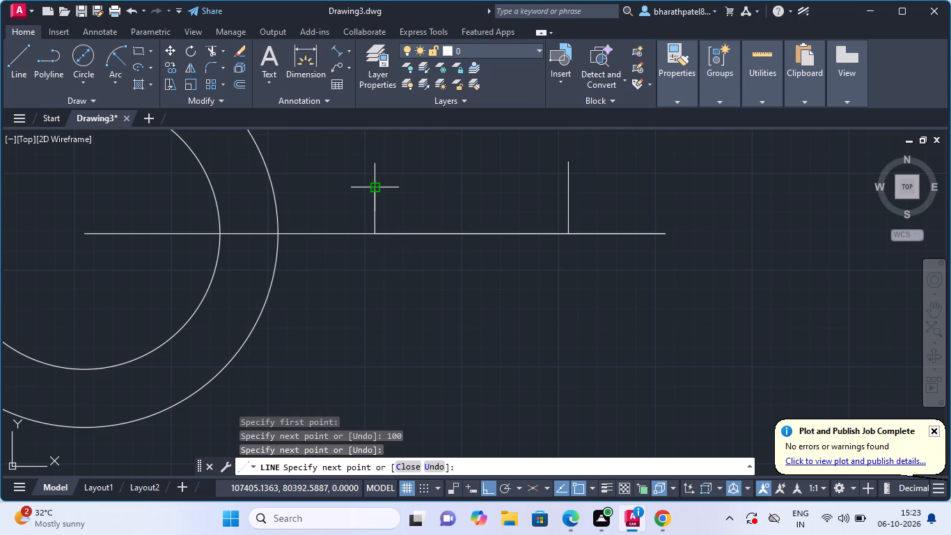
pyautogui.press('Escape')
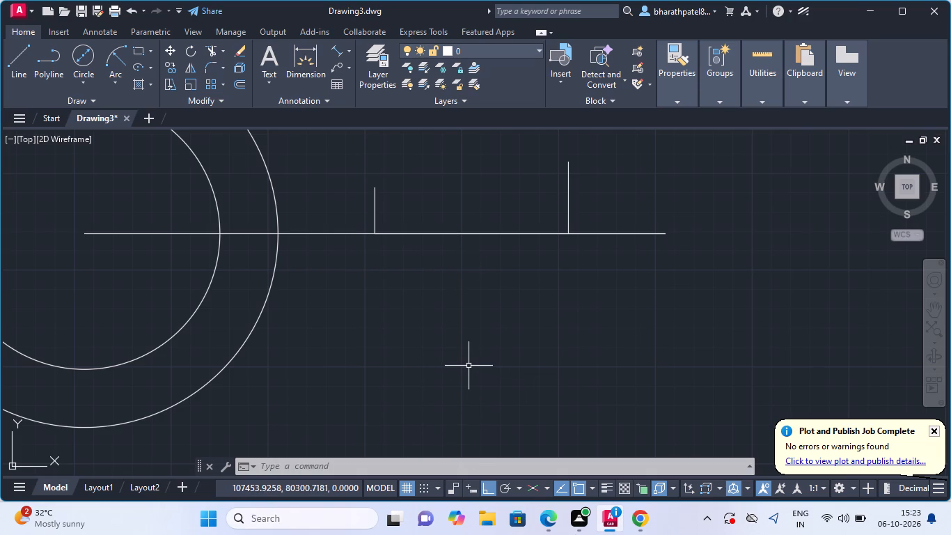
pyautogui.scroll(-1, 453, 339)
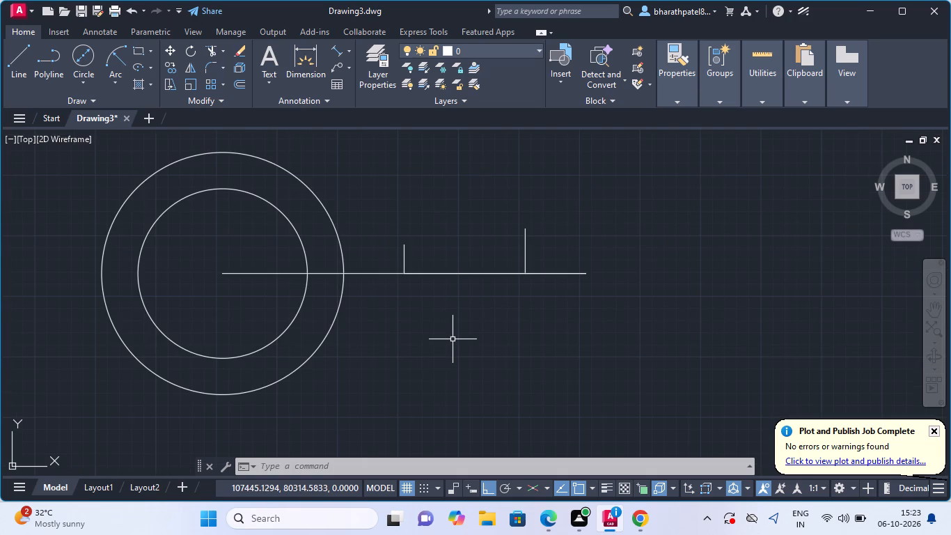
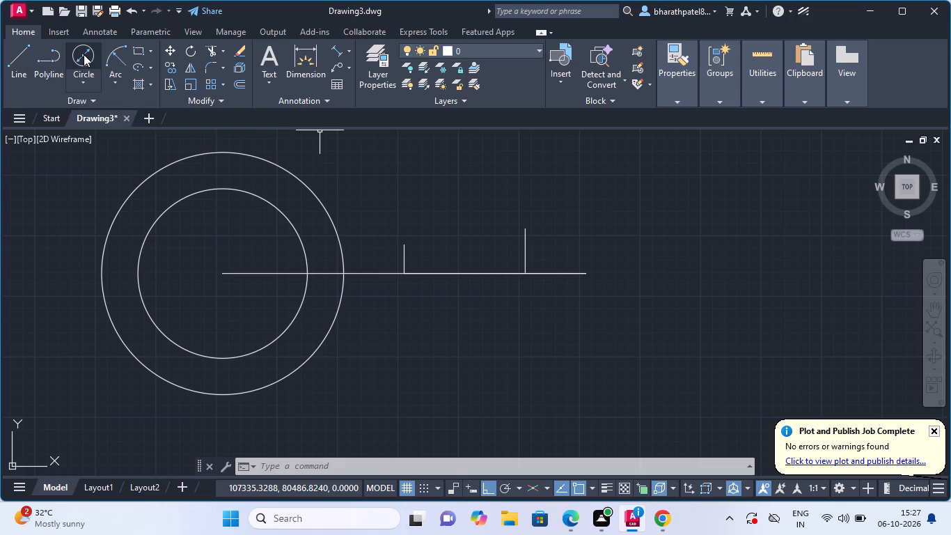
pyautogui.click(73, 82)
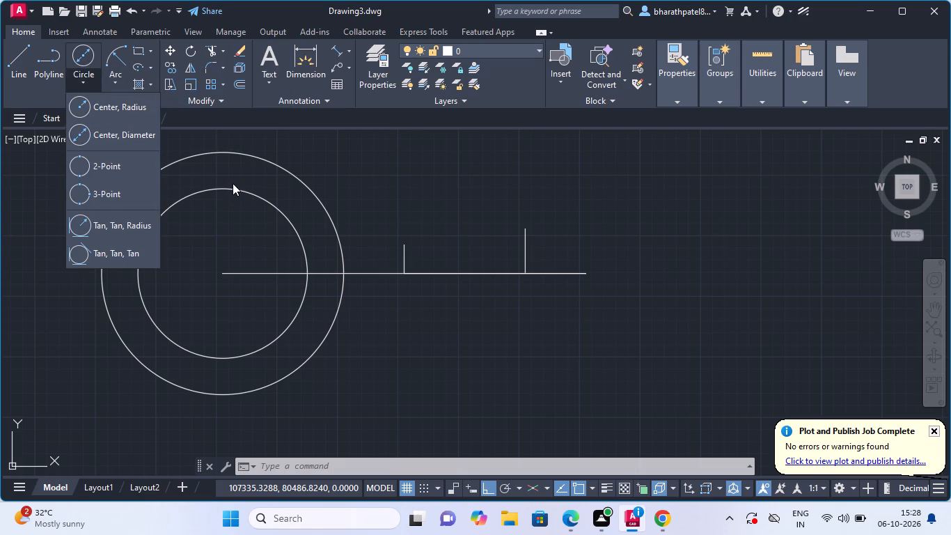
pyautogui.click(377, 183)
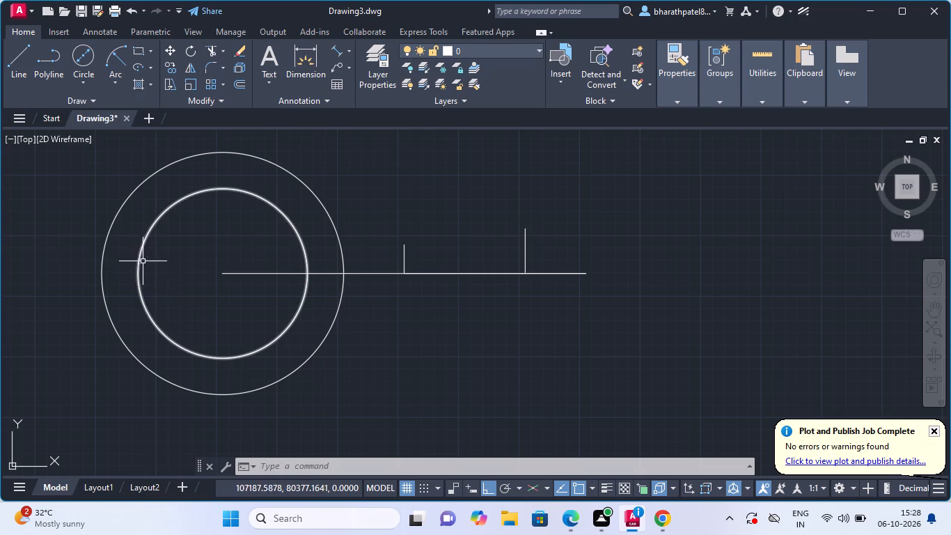
# Draw a vertical line 200 long straight down from the common centre of the two circles.
pyautogui.click(16, 55)
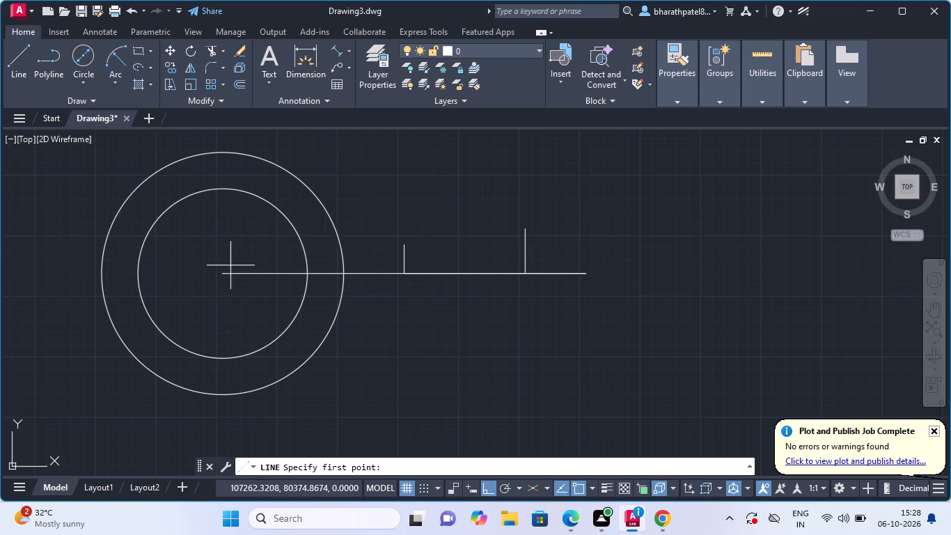
pyautogui.click(222, 274)
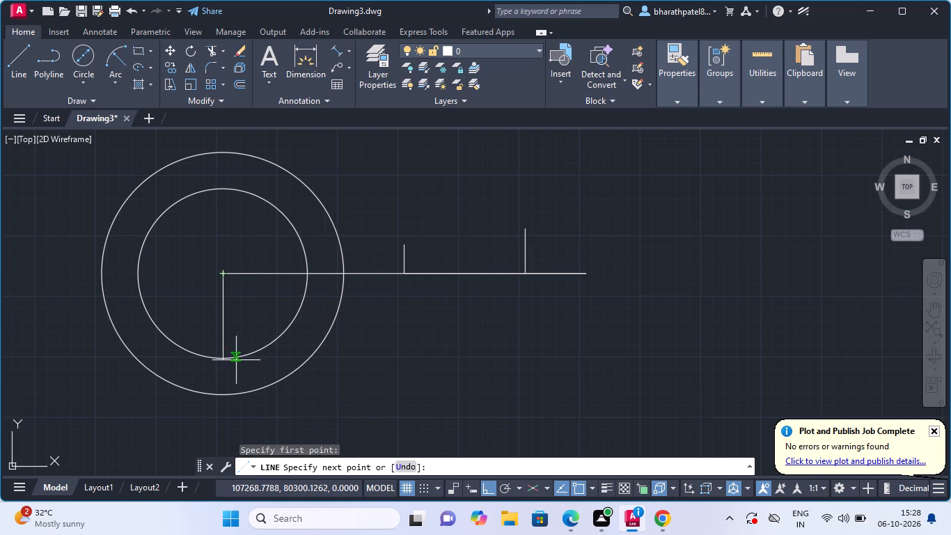
pyautogui.write('200')
pyautogui.press('Return')
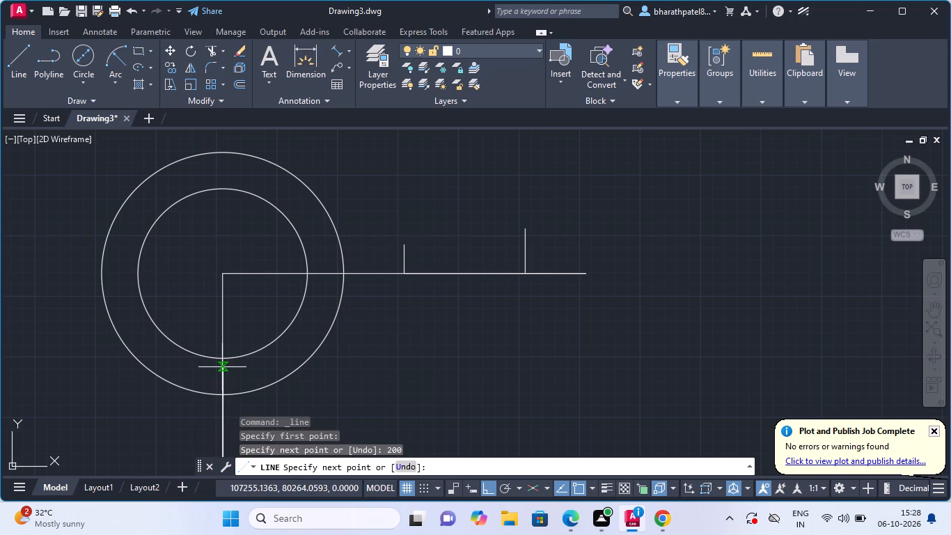
# Continue from the vertical line's lower end with a horizontal segment 100 rightward and 200 back leftward, and end the line.
pyautogui.scroll(-3, 210, 358)
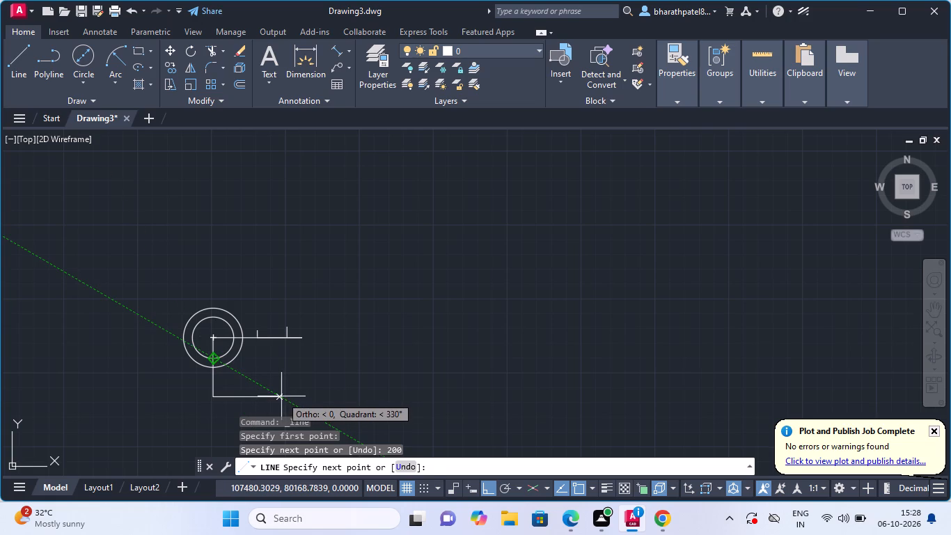
pyautogui.write('100')
pyautogui.press('Return')
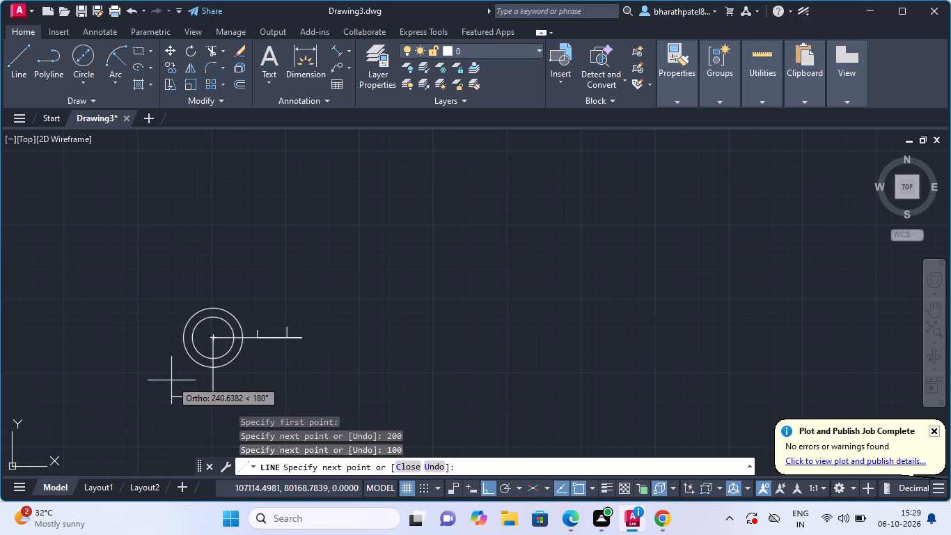
pyautogui.press('2')
pyautogui.write('00')
pyautogui.press('Return')
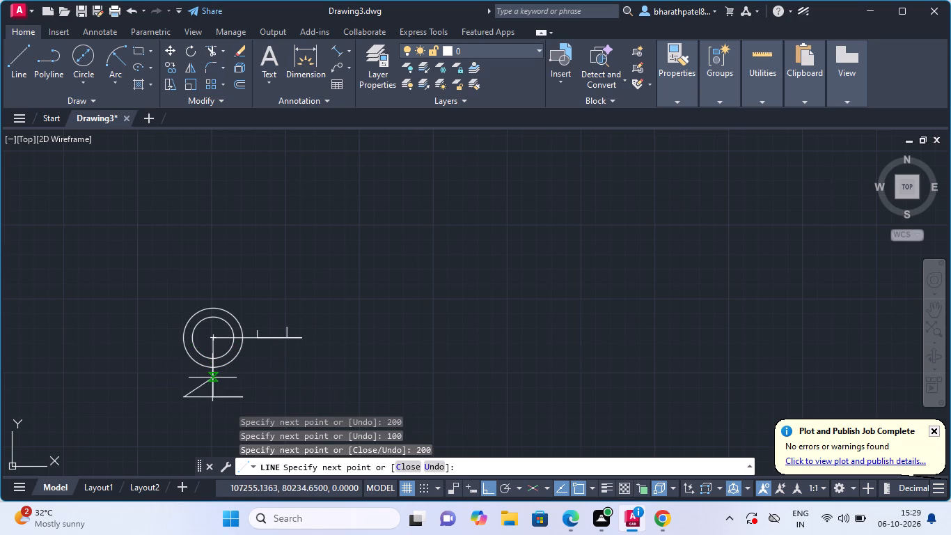
pyautogui.press('Escape')
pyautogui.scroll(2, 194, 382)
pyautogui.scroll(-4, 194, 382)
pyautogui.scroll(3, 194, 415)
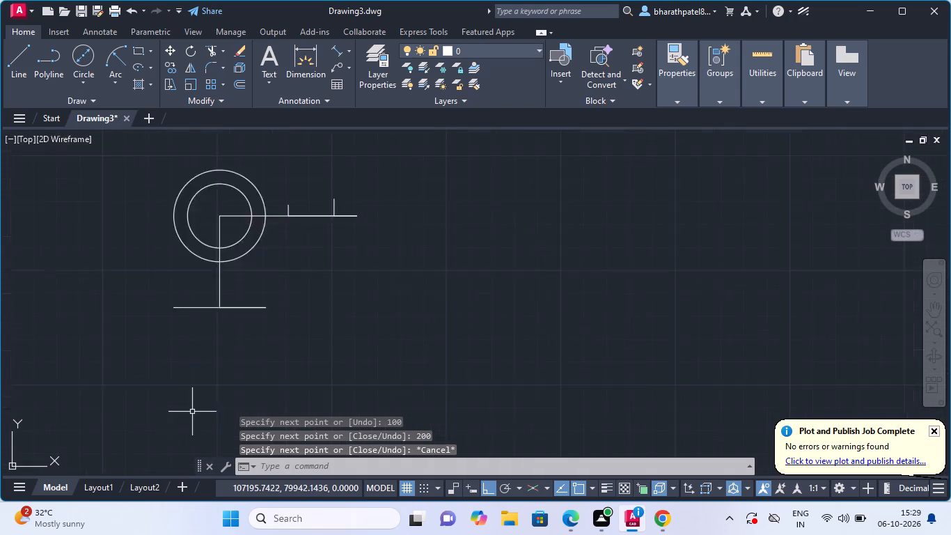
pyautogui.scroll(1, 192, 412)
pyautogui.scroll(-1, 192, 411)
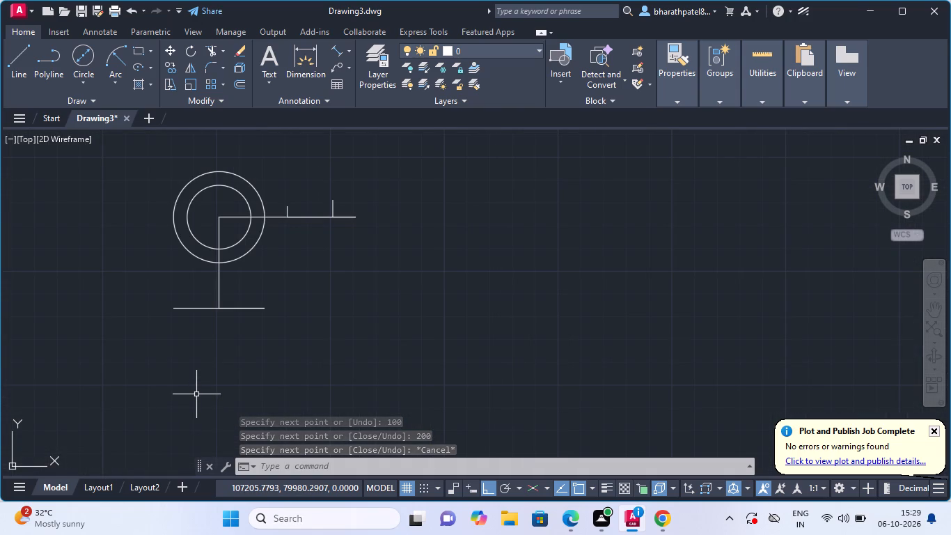
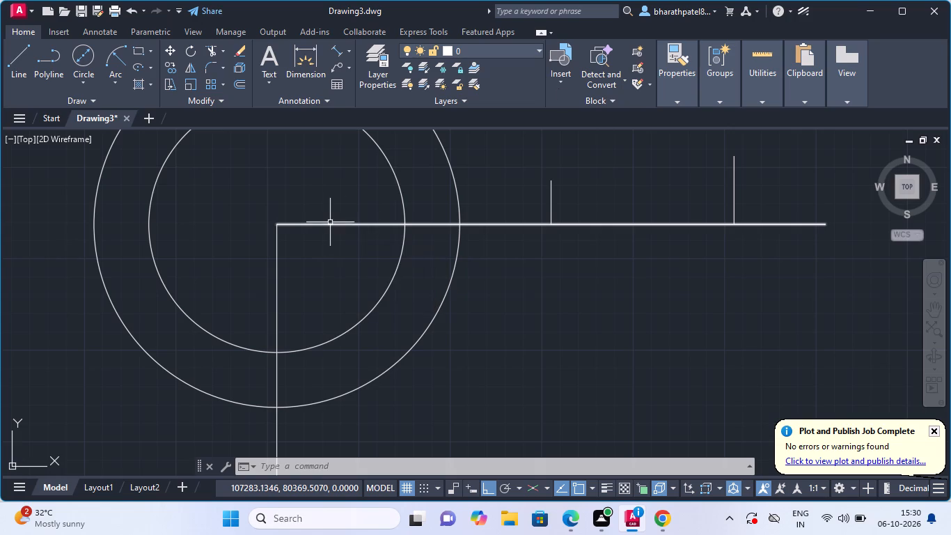
# Draw a 30 diameter circle centred on the right end of the base line.
pyautogui.click(77, 54)
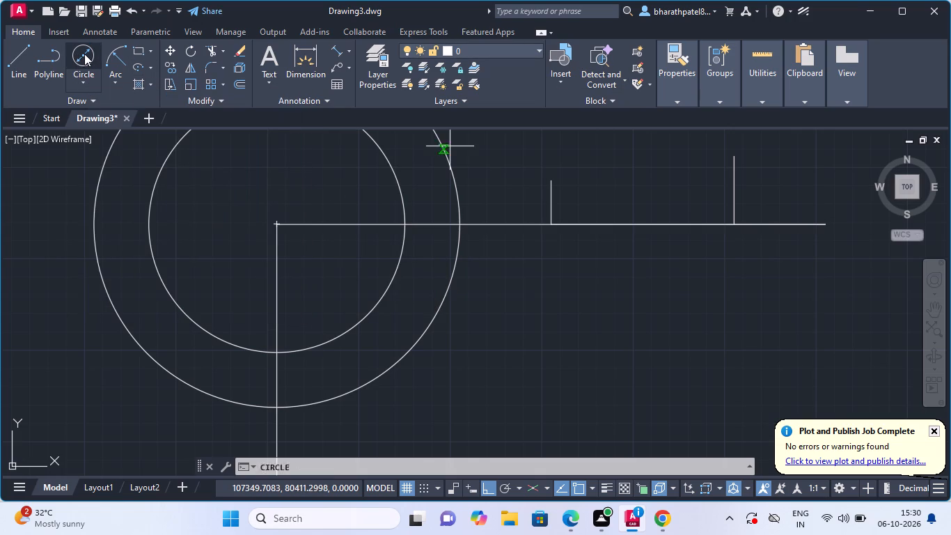
pyautogui.scroll(-3, 370, 283)
pyautogui.scroll(3, 402, 346)
pyautogui.scroll(-3, 402, 346)
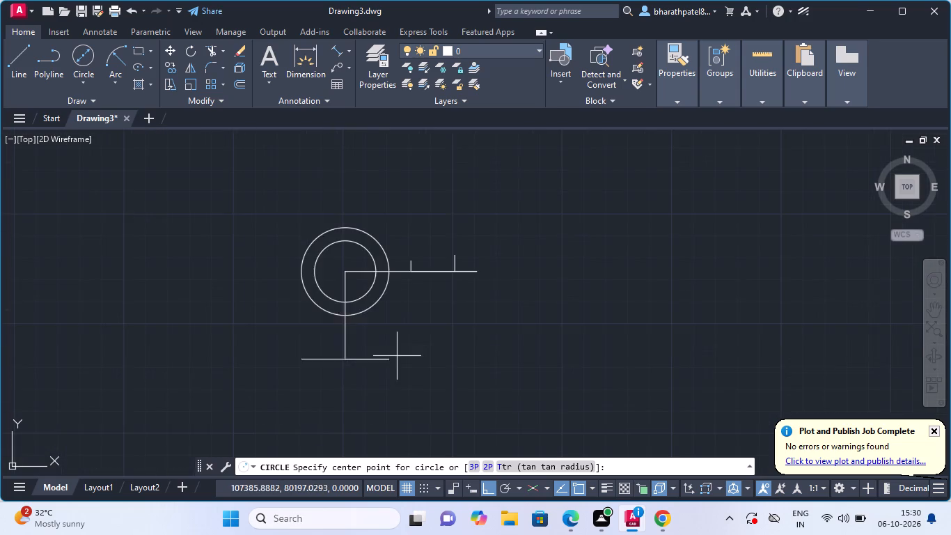
pyautogui.scroll(3, 393, 371)
pyautogui.click(357, 327)
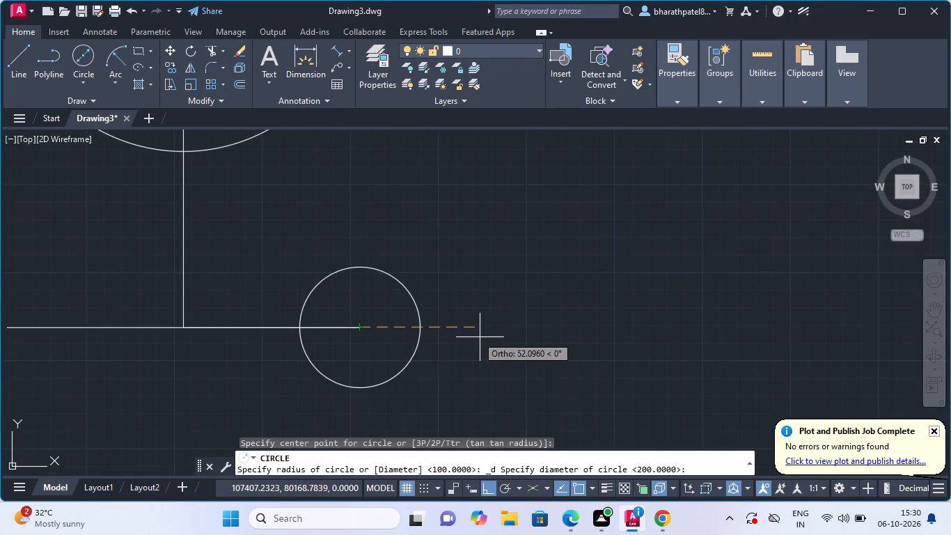
pyautogui.press('3')
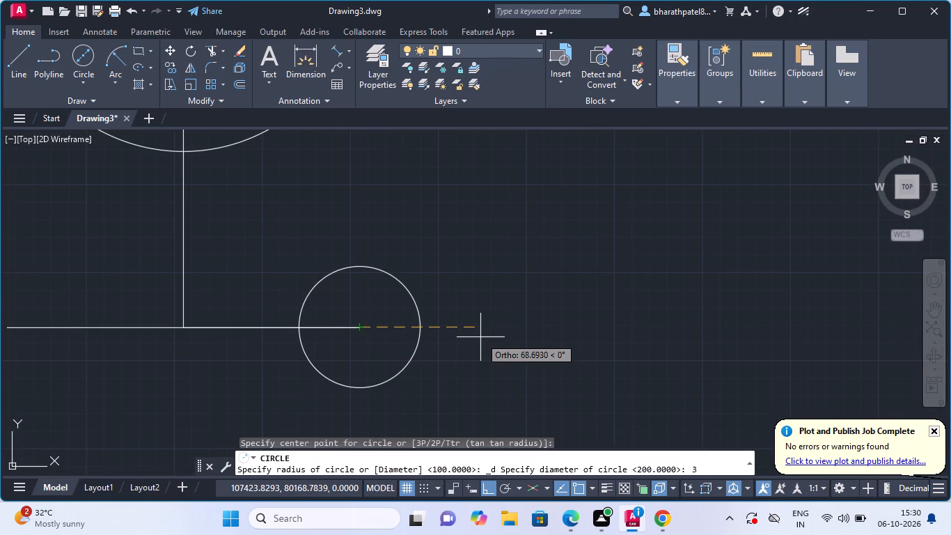
pyautogui.press('0')
pyautogui.press('Return')
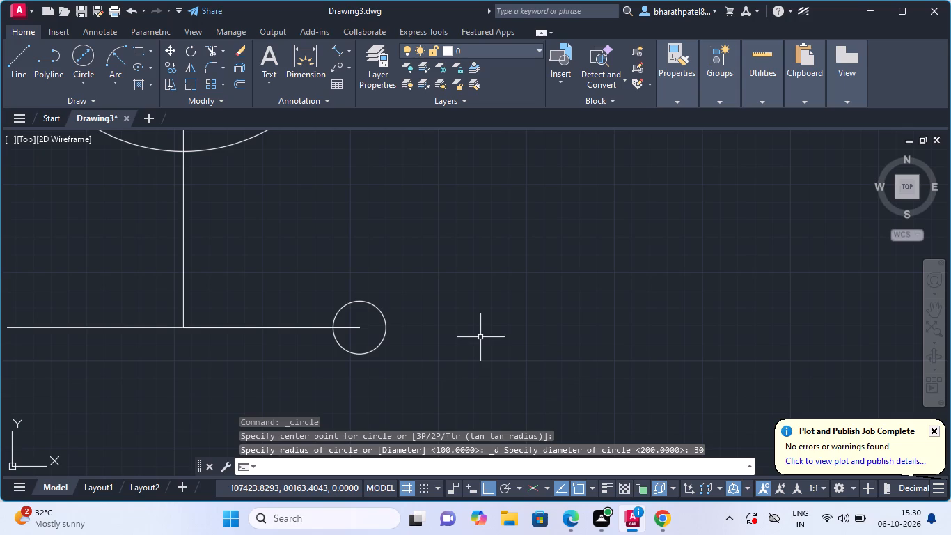
# Draw a 30 diameter circle centred on the left end of the base line.
pyautogui.scroll(-3, 478, 226)
pyautogui.scroll(3, 388, 194)
pyautogui.scroll(-1, 388, 182)
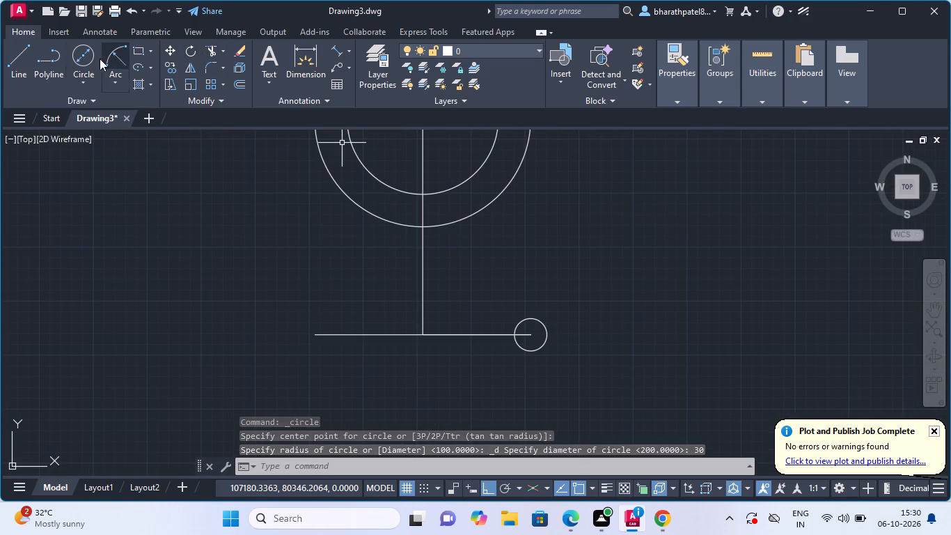
pyautogui.click(79, 52)
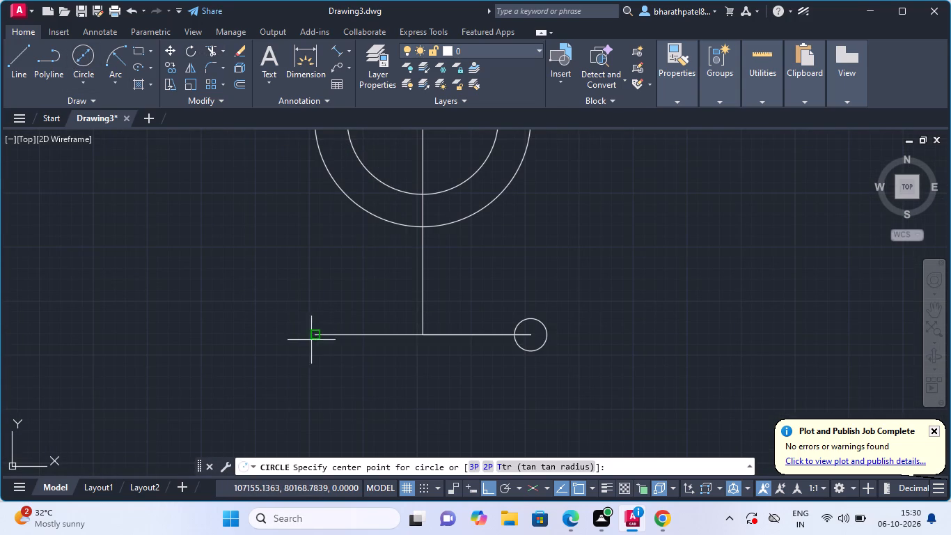
pyautogui.click(316, 336)
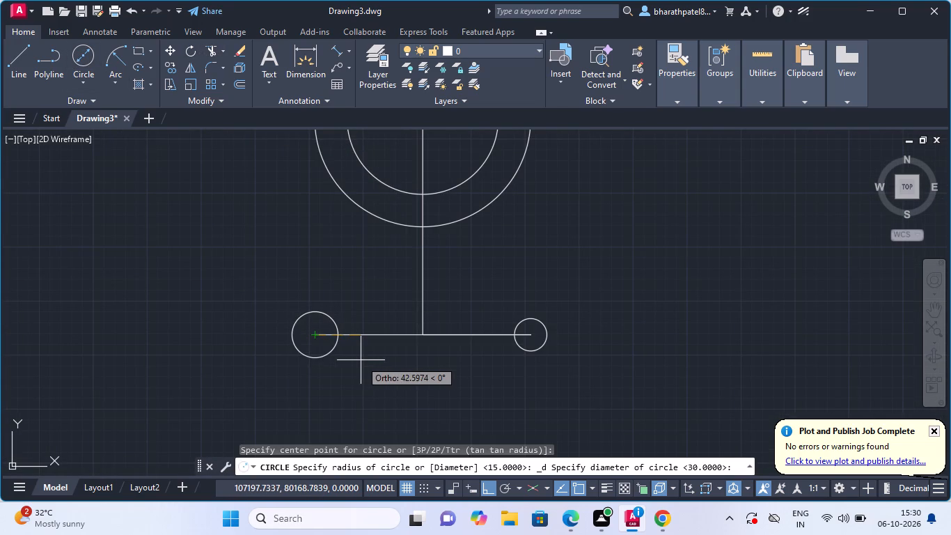
pyautogui.press('3')
pyautogui.press('0')
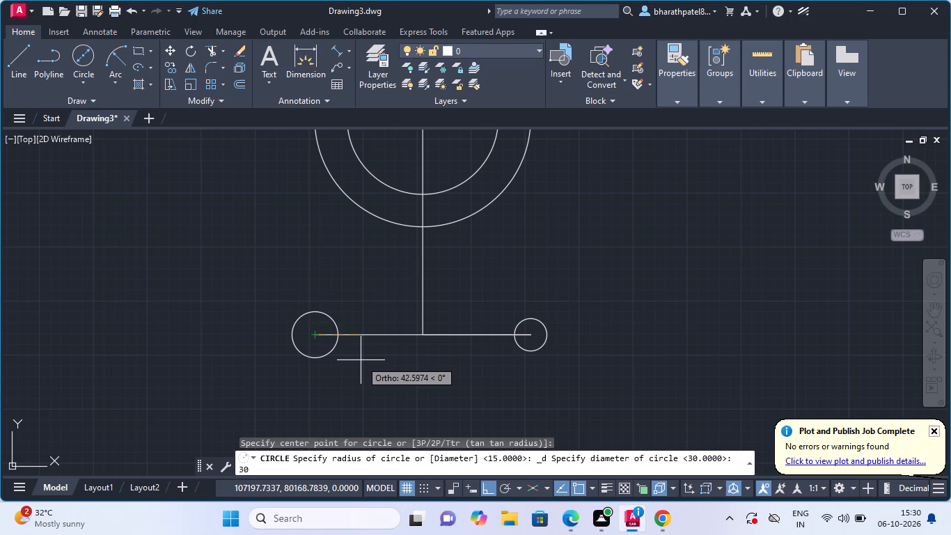
pyautogui.press('Return')
# Draw a 100 diameter circle concentric with the small circle at the base line's right end.
pyautogui.scroll(2, 406, 327)
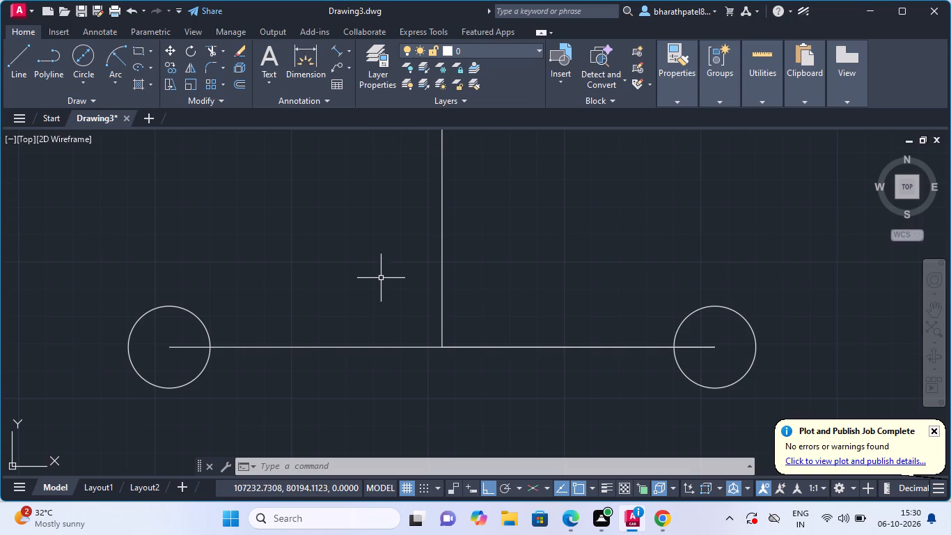
pyautogui.scroll(-4, 381, 278)
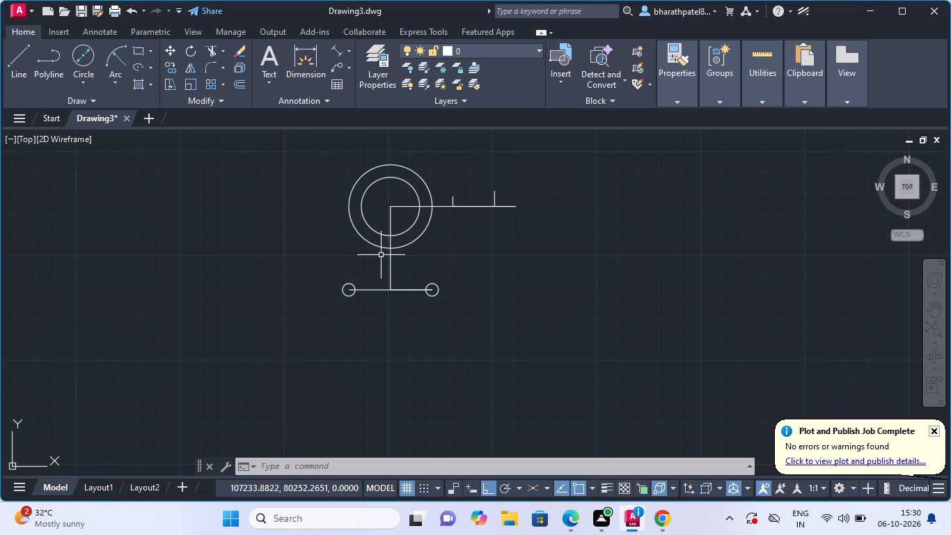
pyautogui.click(80, 47)
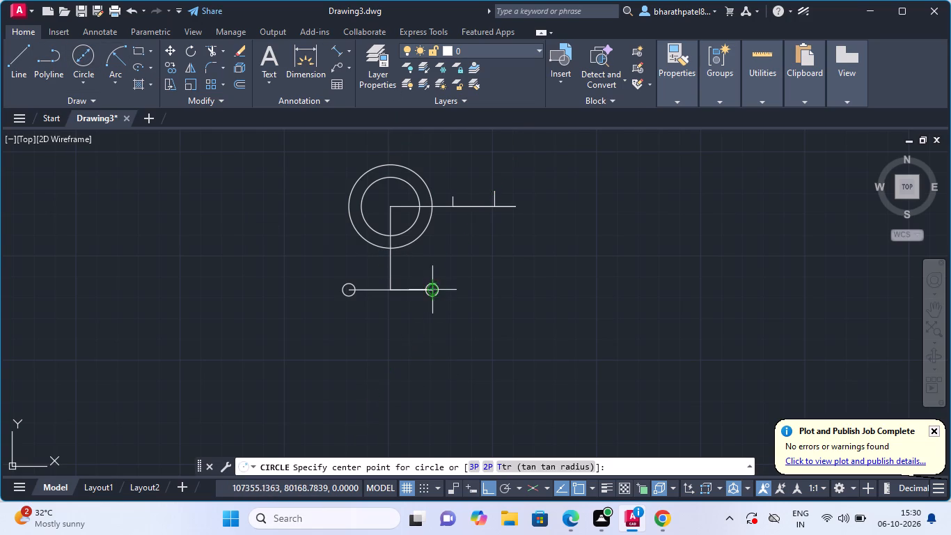
pyautogui.scroll(3, 434, 288)
pyautogui.click(414, 299)
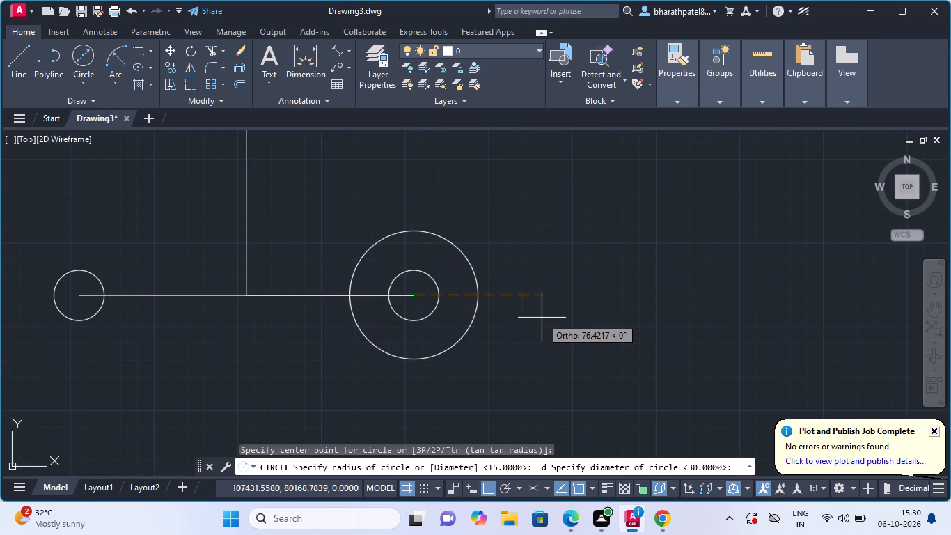
pyautogui.press('1')
pyautogui.write('00')
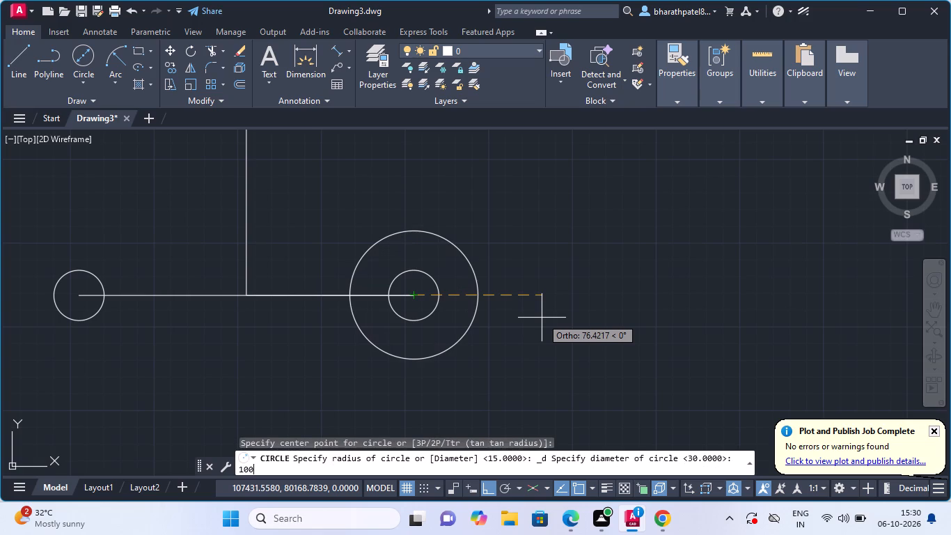
pyautogui.press('Return')
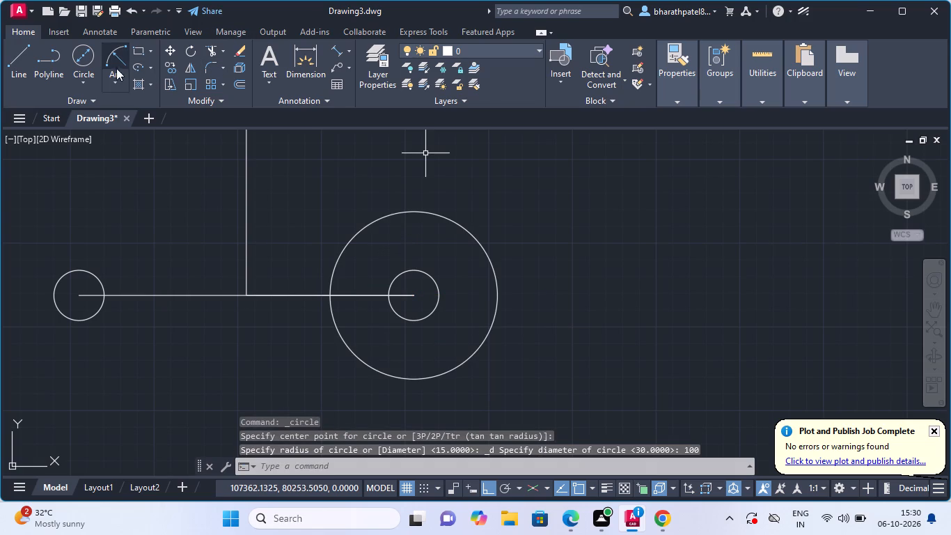
# Draw a 100 diameter circle concentric with the small circle at the base line's left end.
pyautogui.click(79, 57)
pyautogui.click(81, 299)
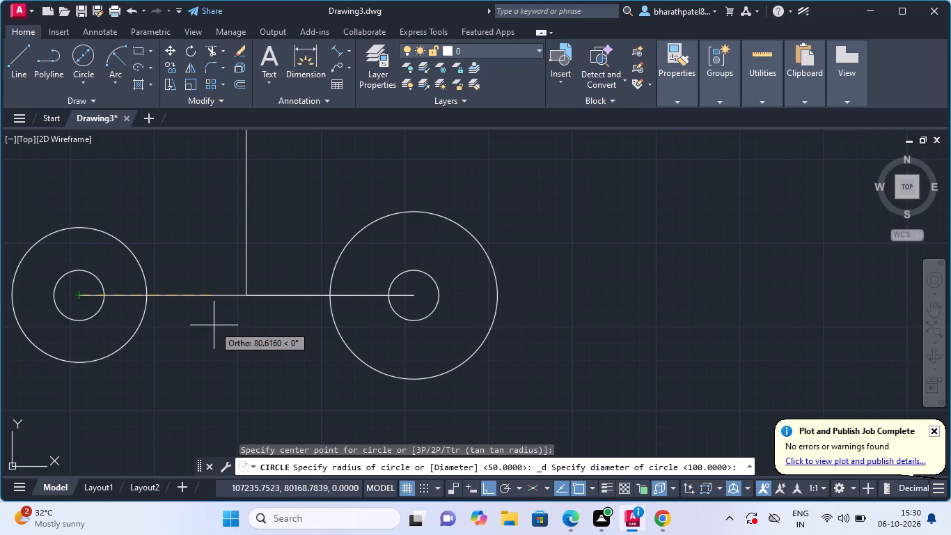
pyautogui.press('1')
pyautogui.write('00')
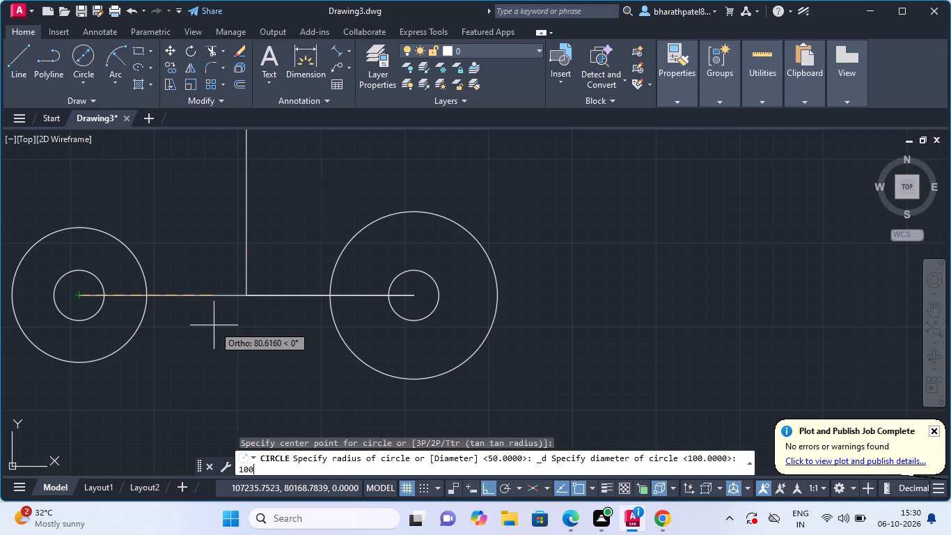
pyautogui.press('Return')
# Draw a vertical line 200 long straight up from the common centre of the two large circles.
pyautogui.scroll(-3, 214, 324)
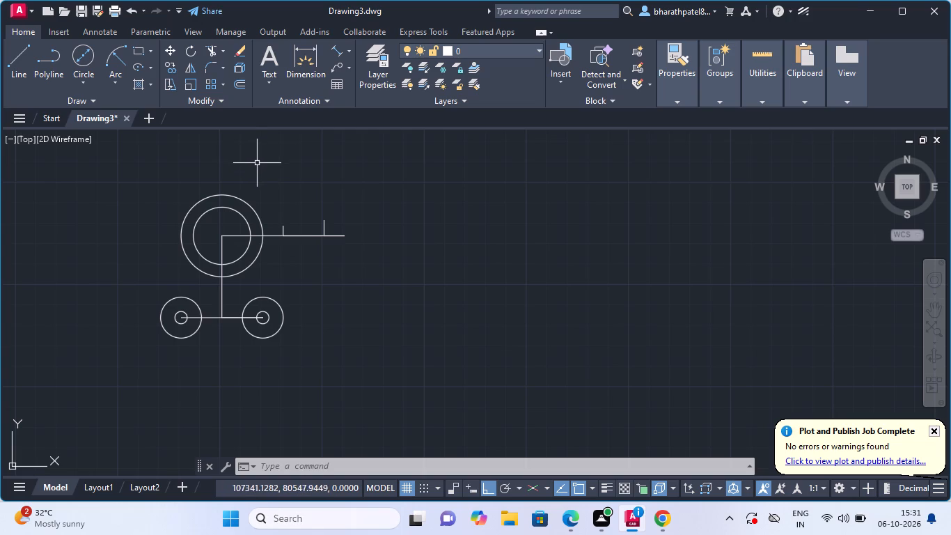
pyautogui.scroll(-2, 256, 177)
pyautogui.scroll(1, 235, 174)
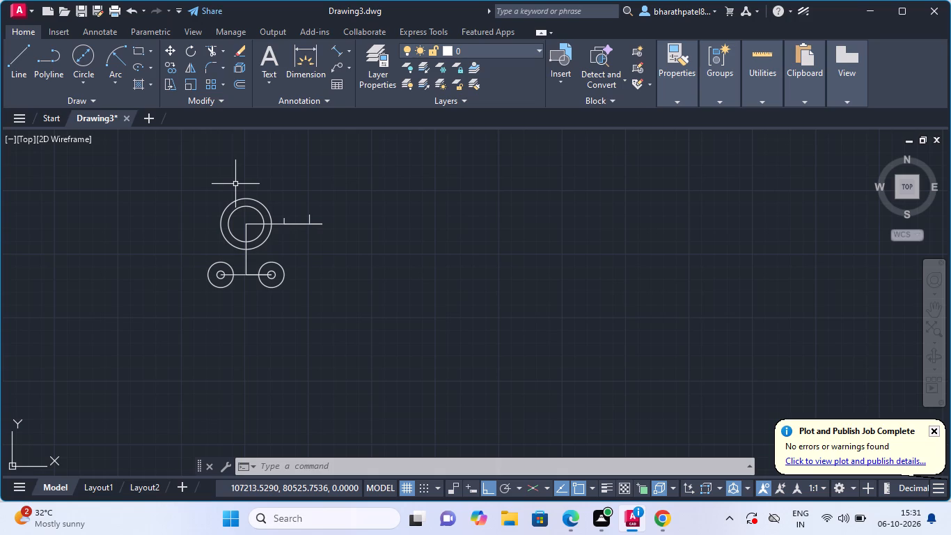
pyautogui.scroll(1, 205, 115)
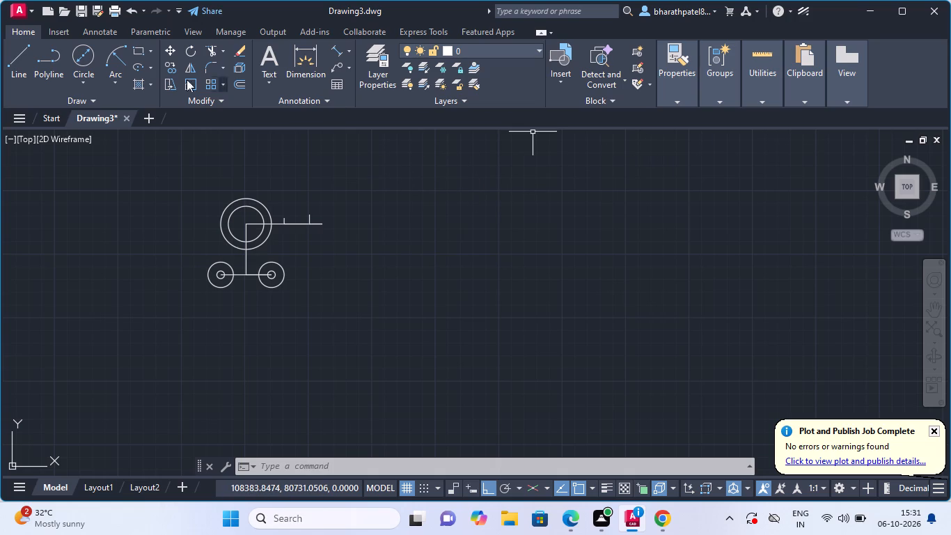
pyautogui.click(9, 66)
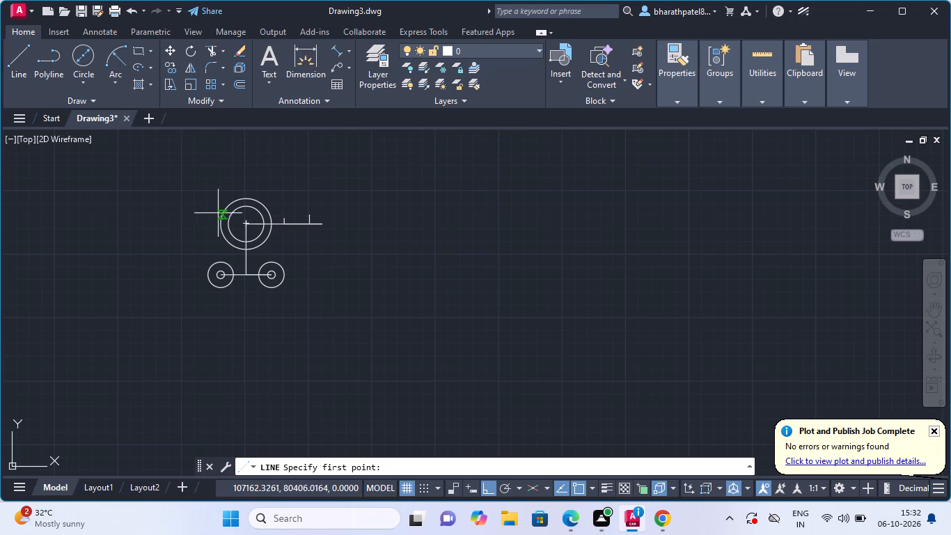
pyautogui.click(246, 226)
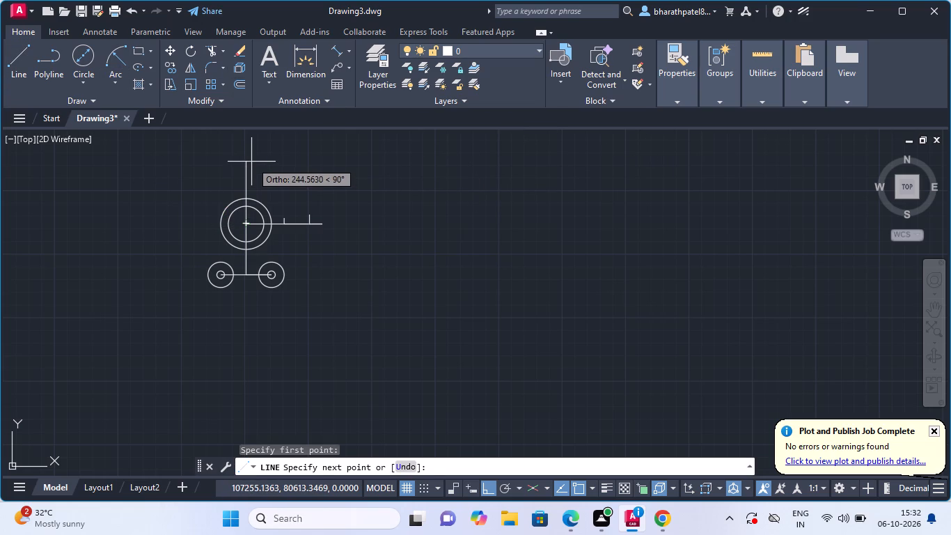
pyautogui.write('200')
pyautogui.press('Return')
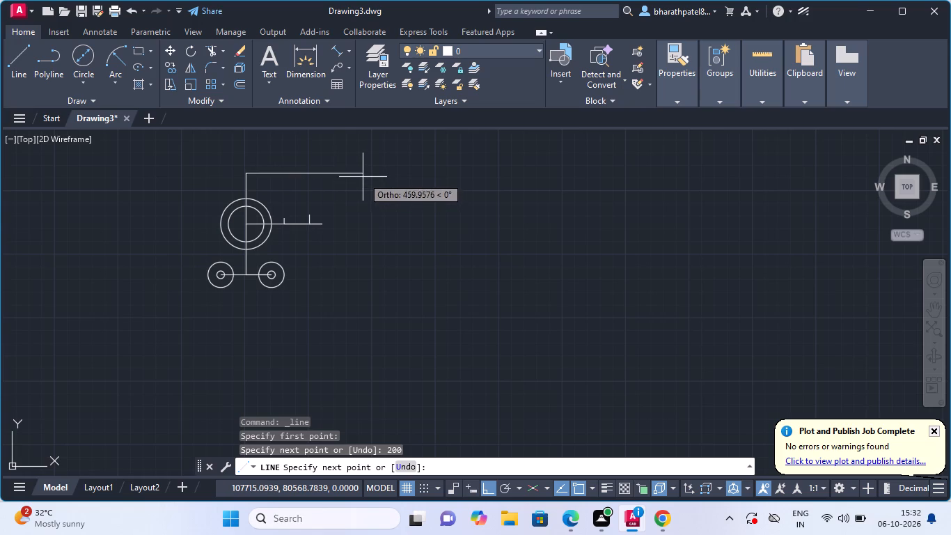
# Continue from its upper end with a horizontal segment about 838 rightward and back to about 568 left of the vertical, ending the line.
pyautogui.click(459, 168)
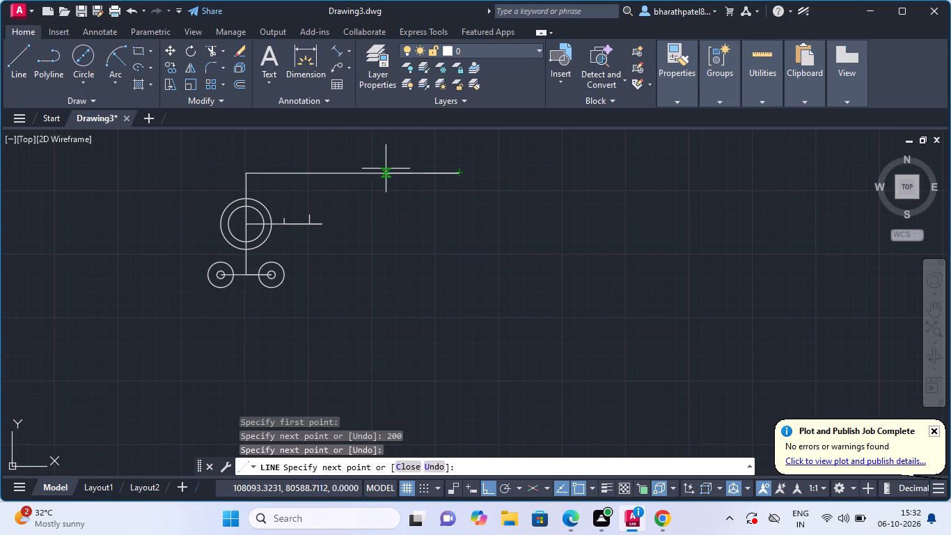
pyautogui.click(102, 146)
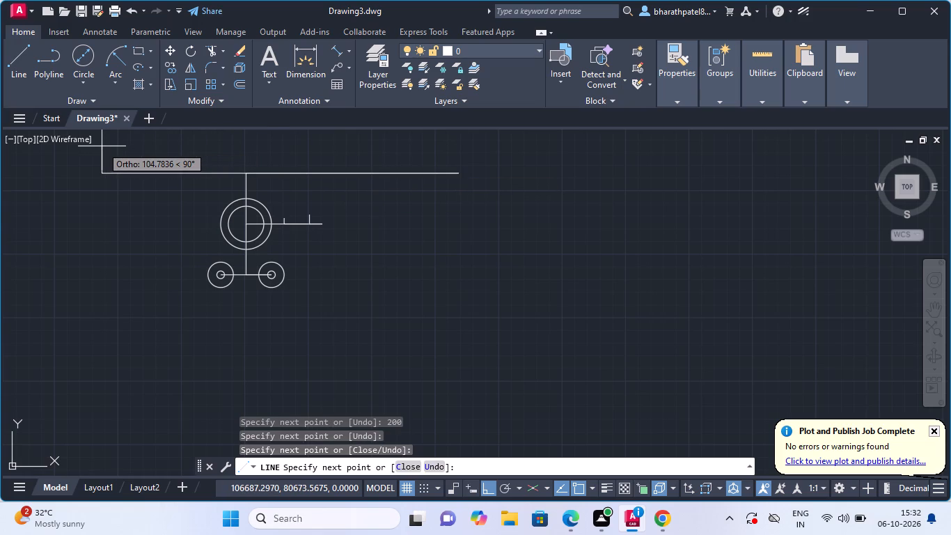
pyautogui.press('Escape')
# Draw a 40 diameter circle centred where the outer short vertical meets the horizontal centreline.
pyautogui.scroll(1, 102, 146)
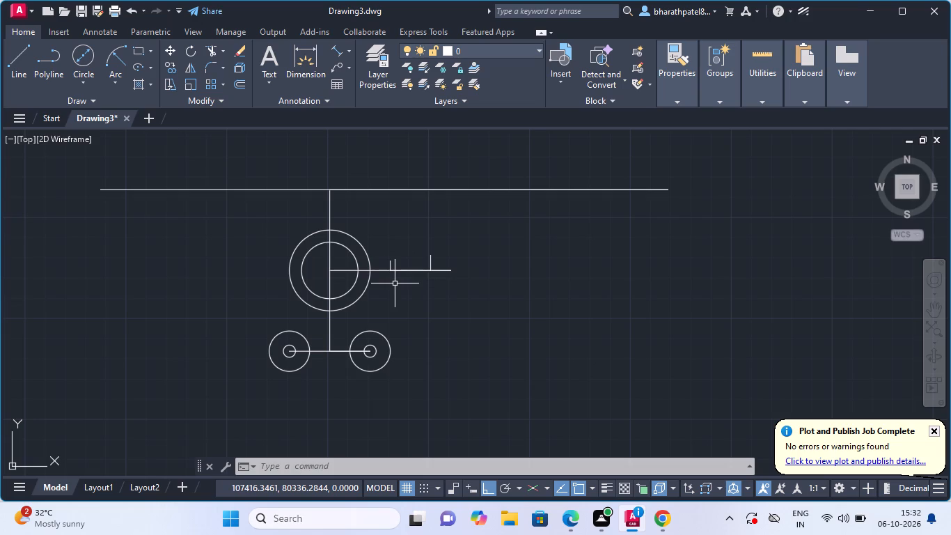
pyautogui.click(84, 52)
pyautogui.scroll(2, 437, 274)
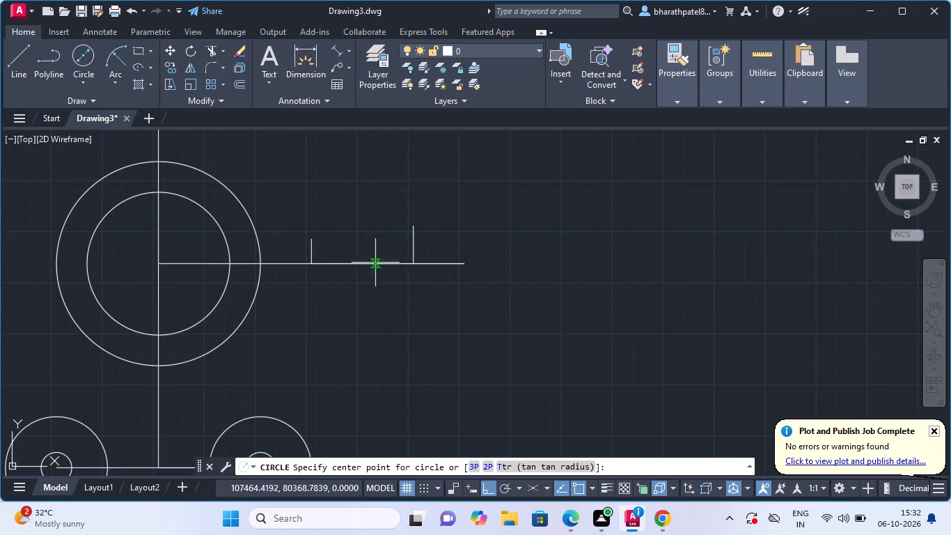
pyautogui.doubleClick(413, 263)
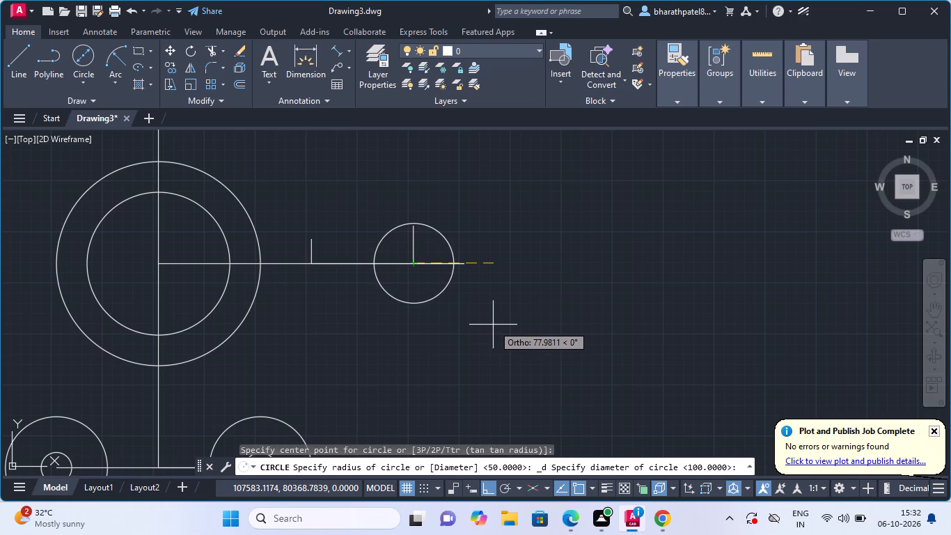
pyautogui.press('4')
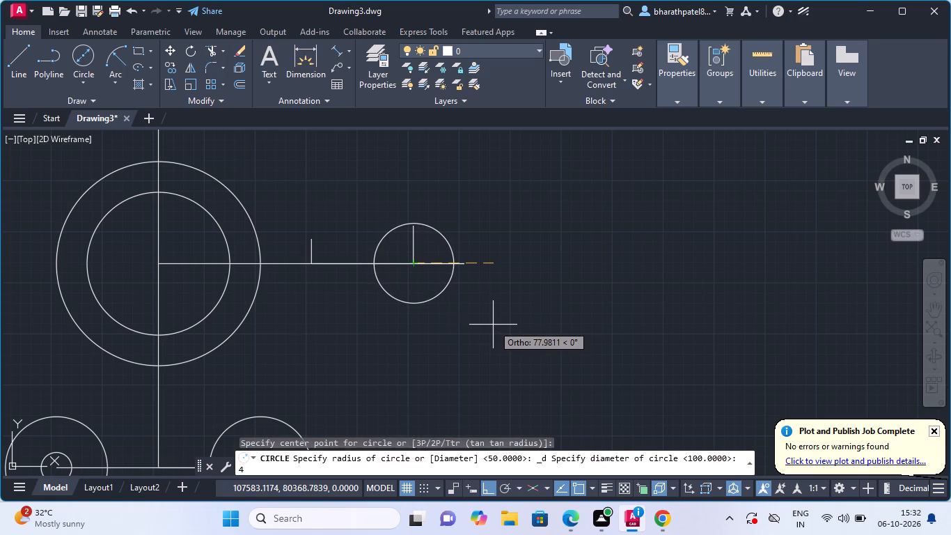
pyautogui.press('0')
pyautogui.press('Return')
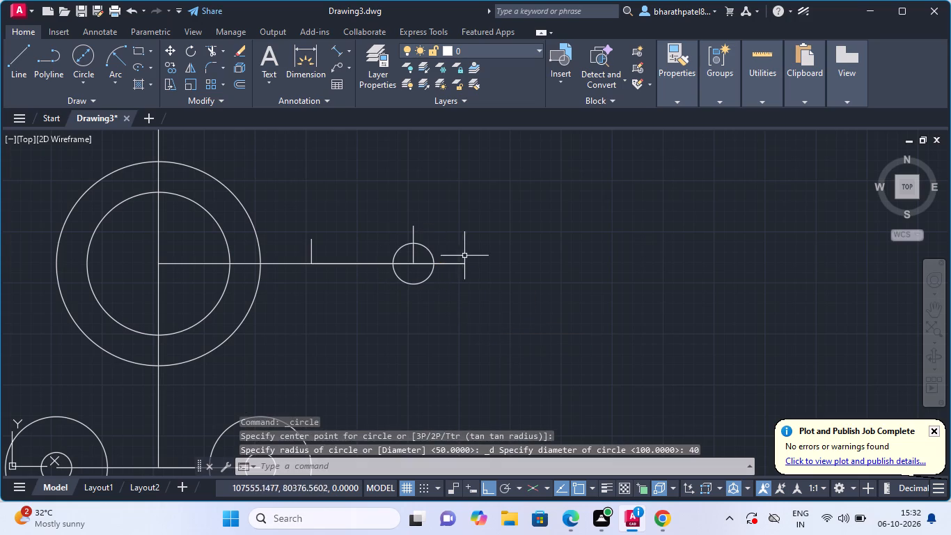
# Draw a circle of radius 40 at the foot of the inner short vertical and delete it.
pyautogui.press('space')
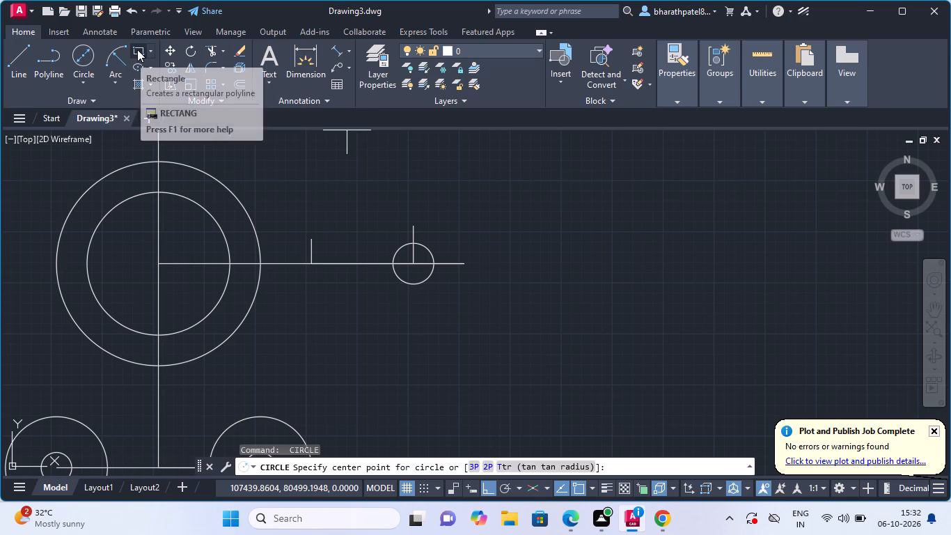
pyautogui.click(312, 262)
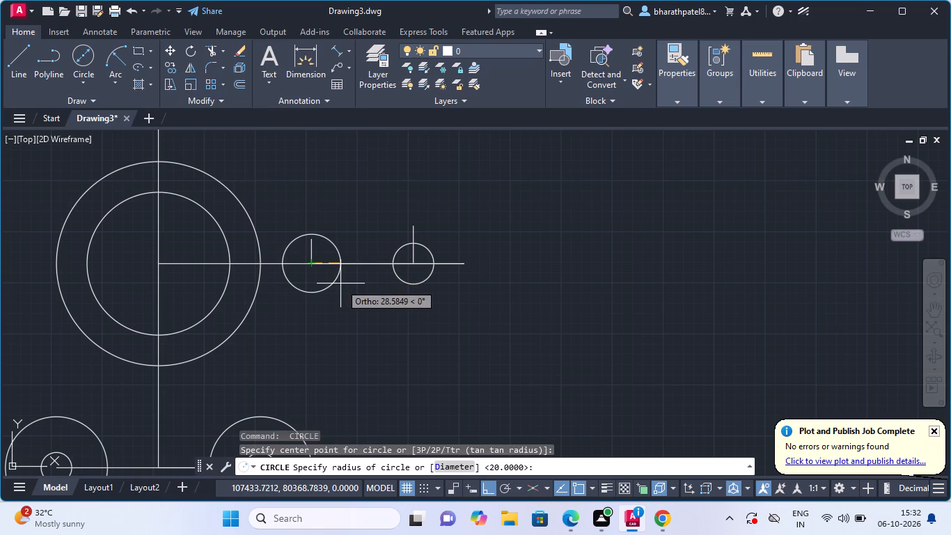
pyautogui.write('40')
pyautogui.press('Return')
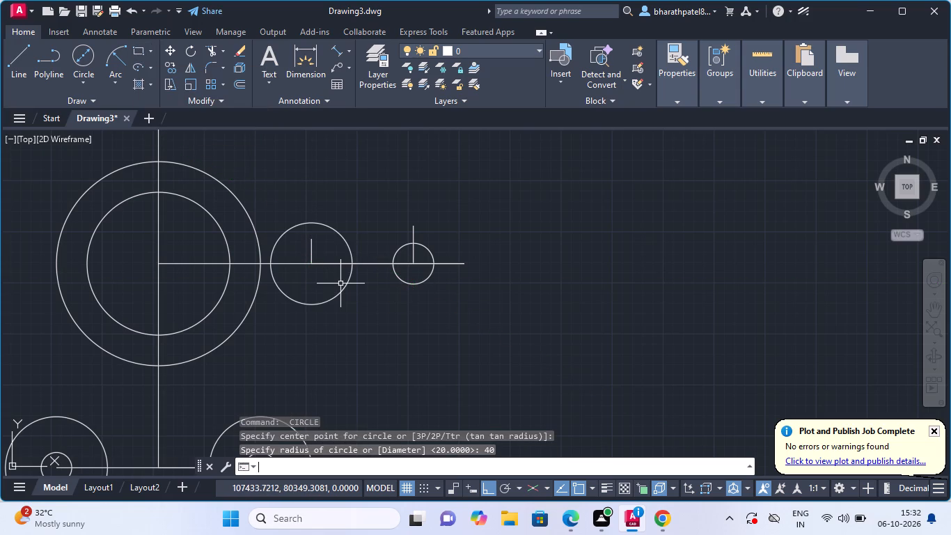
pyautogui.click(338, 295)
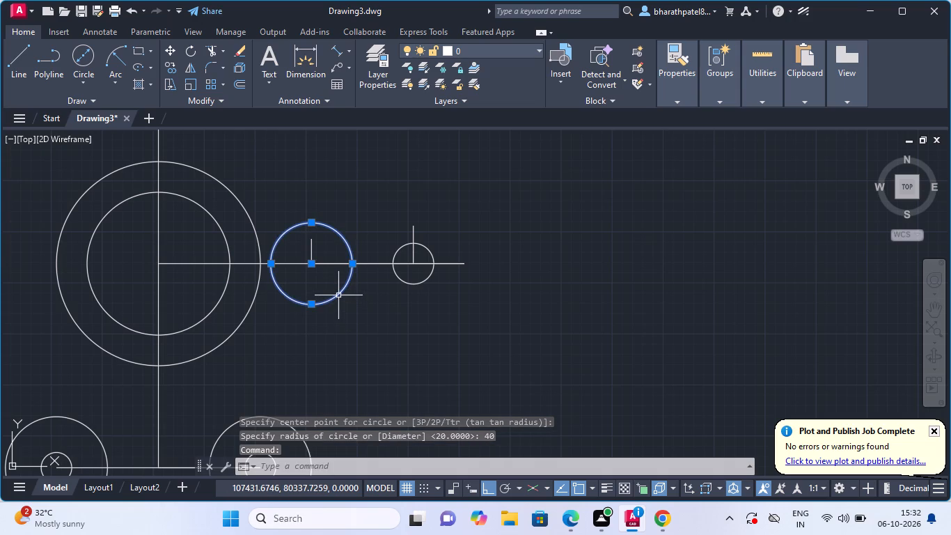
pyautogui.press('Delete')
# Draw a 40 diameter circle centred at the foot of the inner short vertical on the horizontal centreline.
pyautogui.click(75, 57)
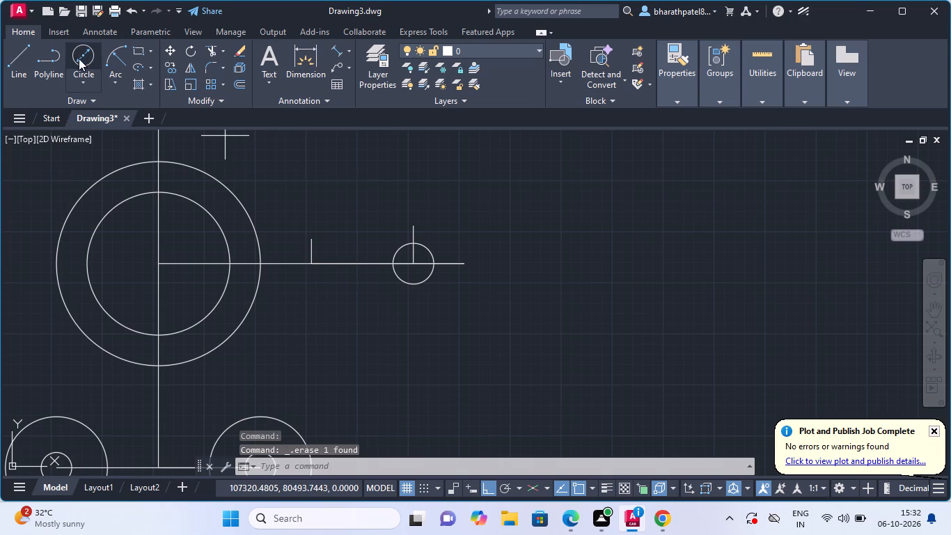
pyautogui.click(310, 263)
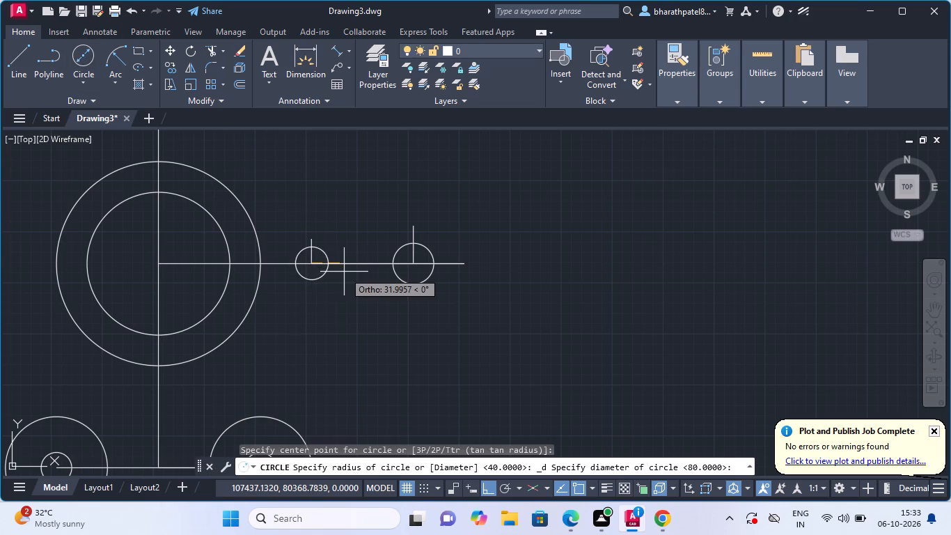
pyautogui.write('40')
pyautogui.press('Return')
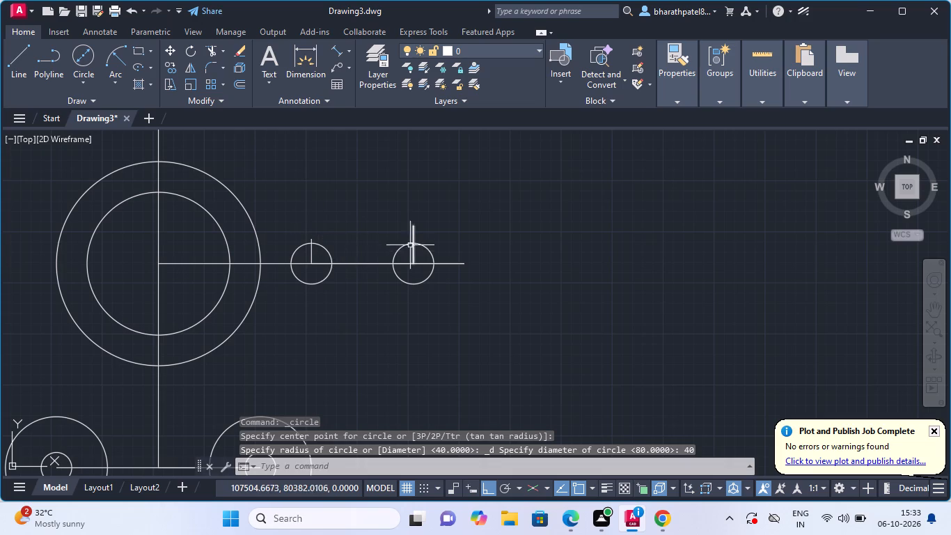
# Trim off the parts of both short verticals that project above the two 40 diameter circles.
pyautogui.scroll(2, 408, 242)
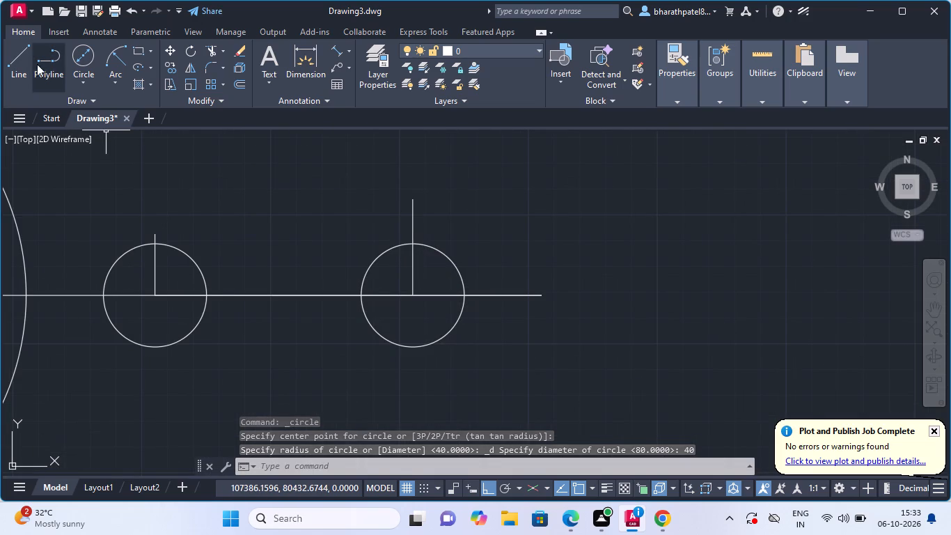
pyautogui.click(10, 62)
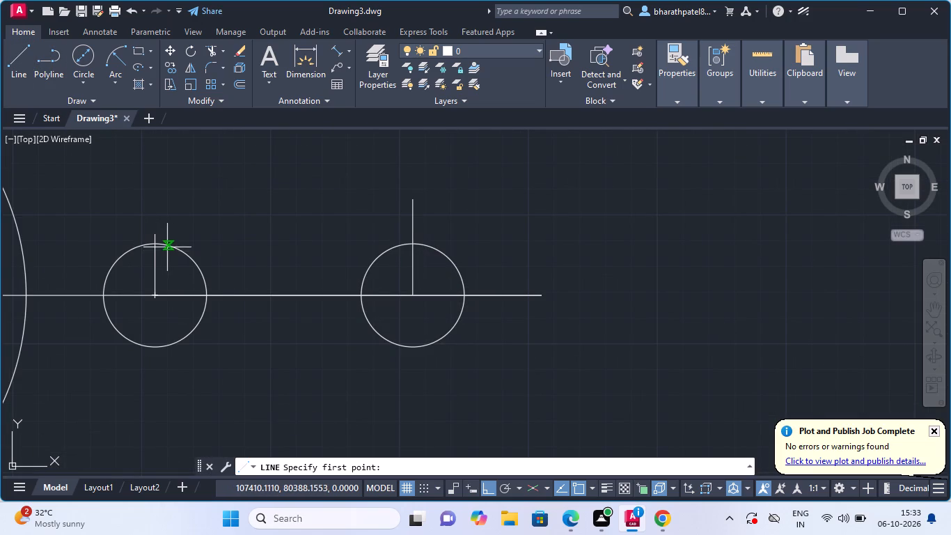
pyautogui.press('Escape')
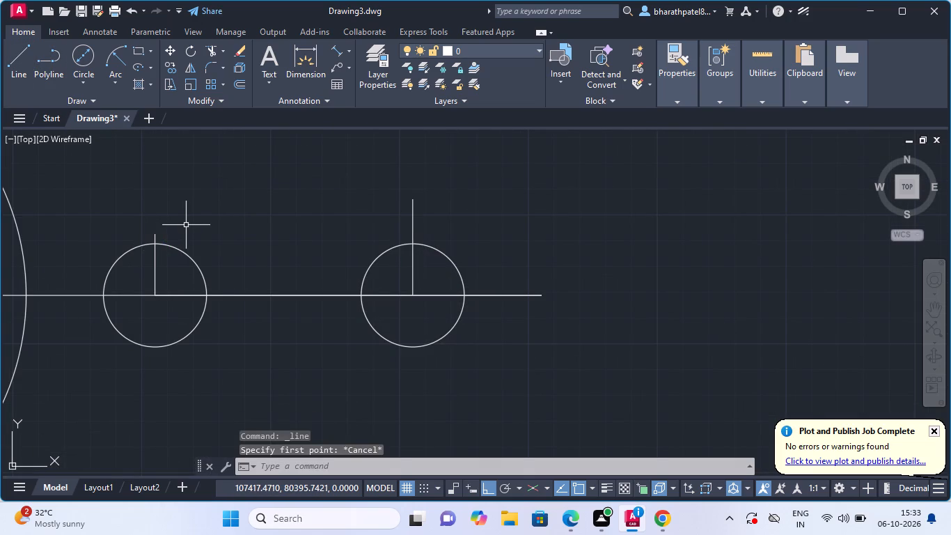
pyautogui.click(211, 51)
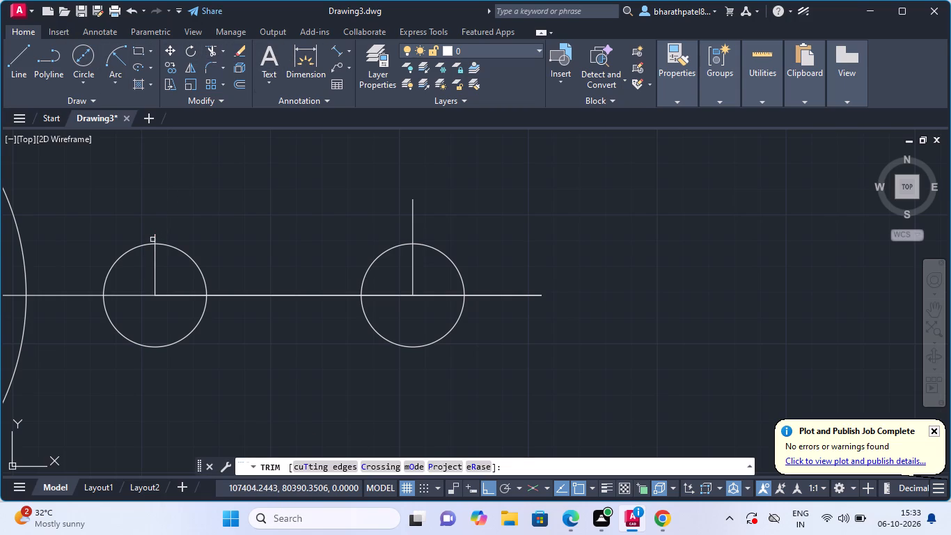
pyautogui.click(155, 239)
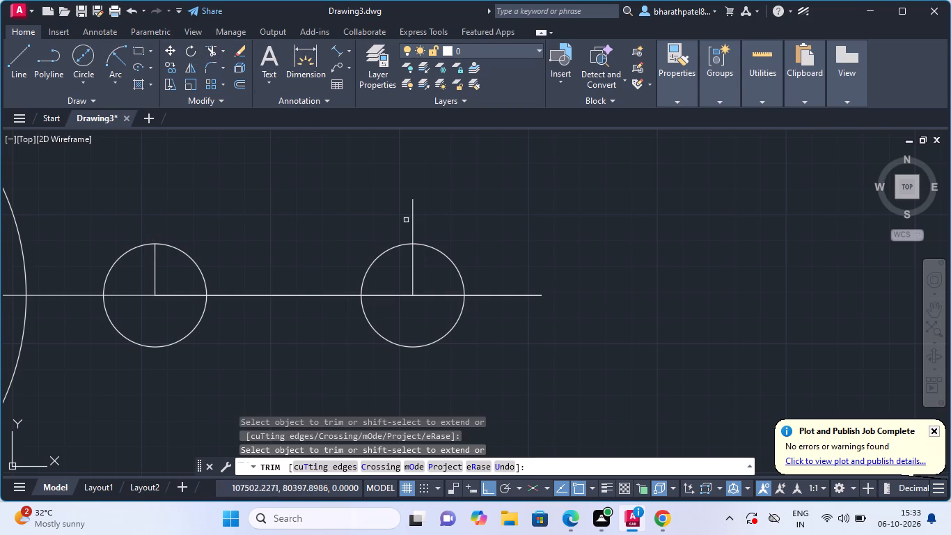
pyautogui.click(431, 225)
pyautogui.click(390, 227)
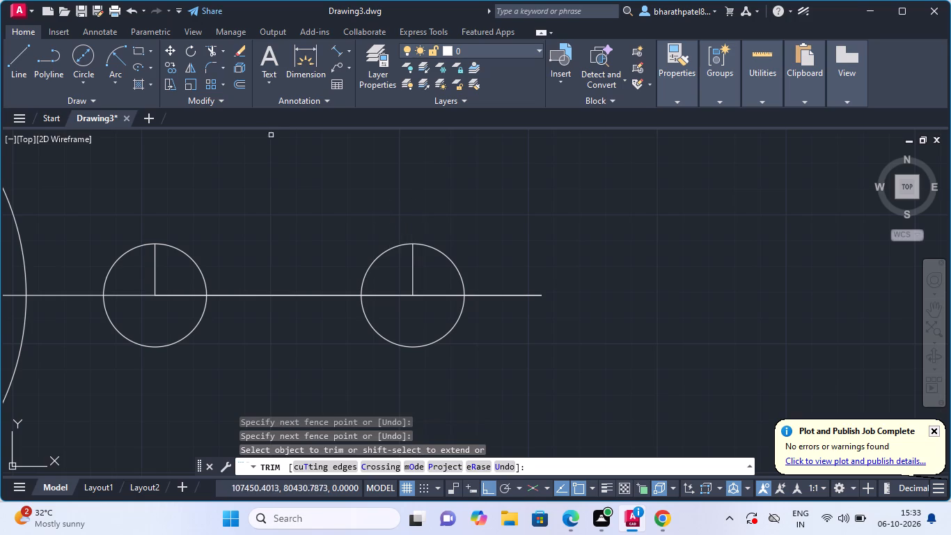
# Join the two 40 diameter circles with horizontal lines between their bottom quadrants and between their top quadrants.
pyautogui.click(21, 63)
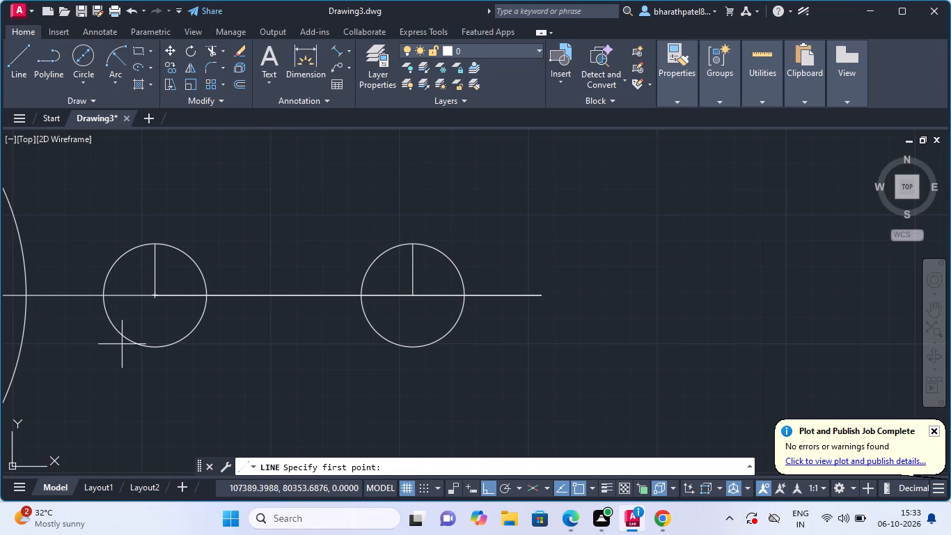
pyautogui.click(159, 350)
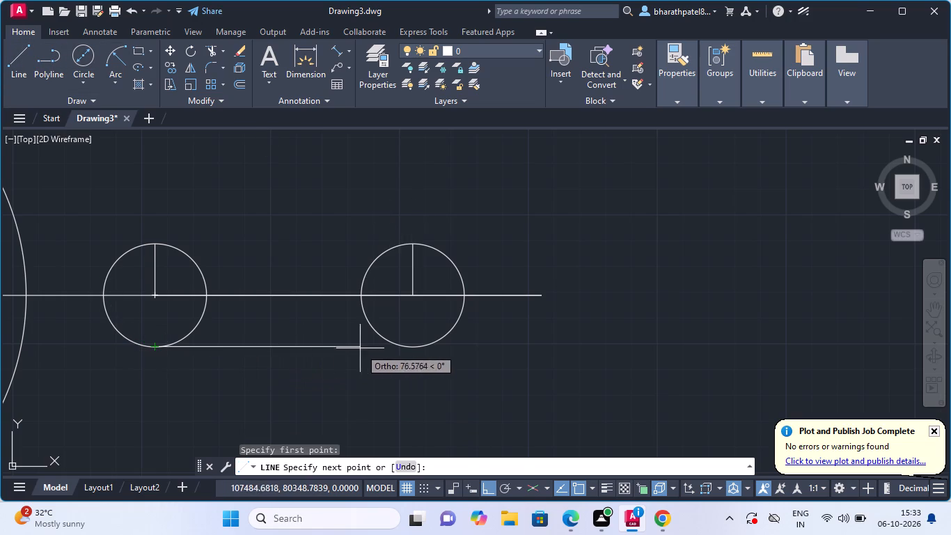
pyautogui.click(416, 346)
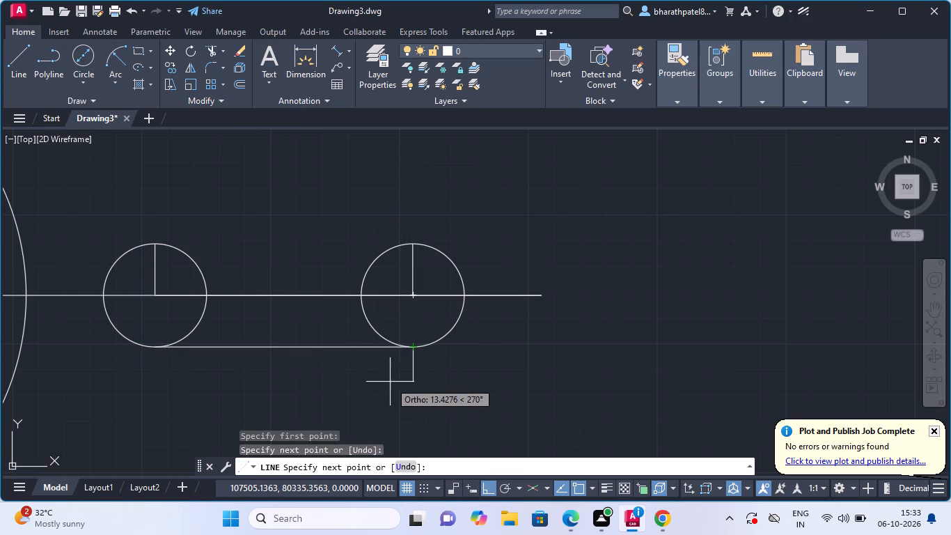
pyautogui.press('Escape')
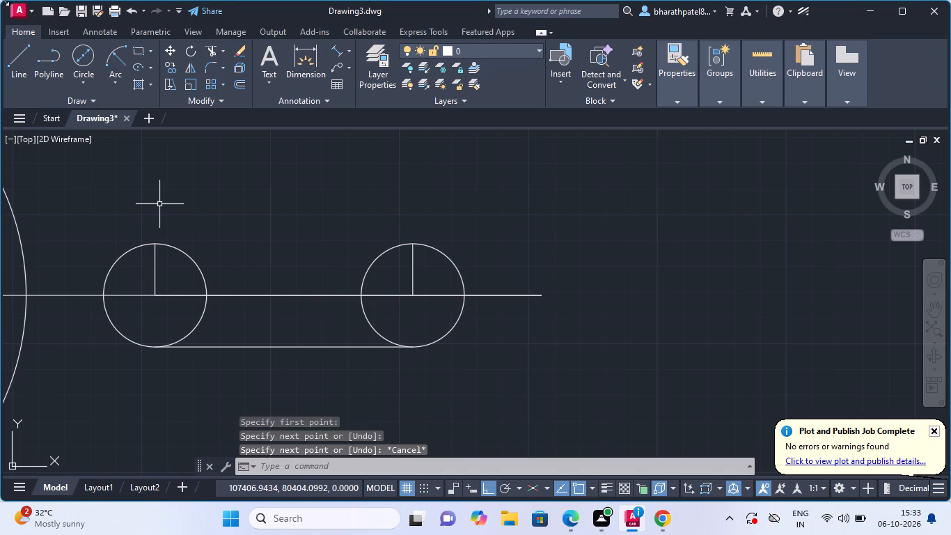
pyautogui.click(18, 60)
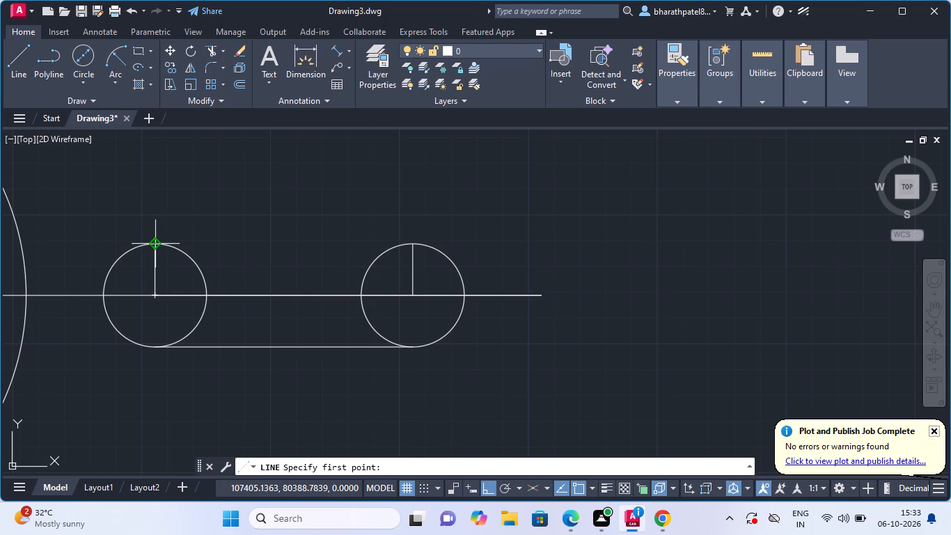
pyautogui.click(152, 247)
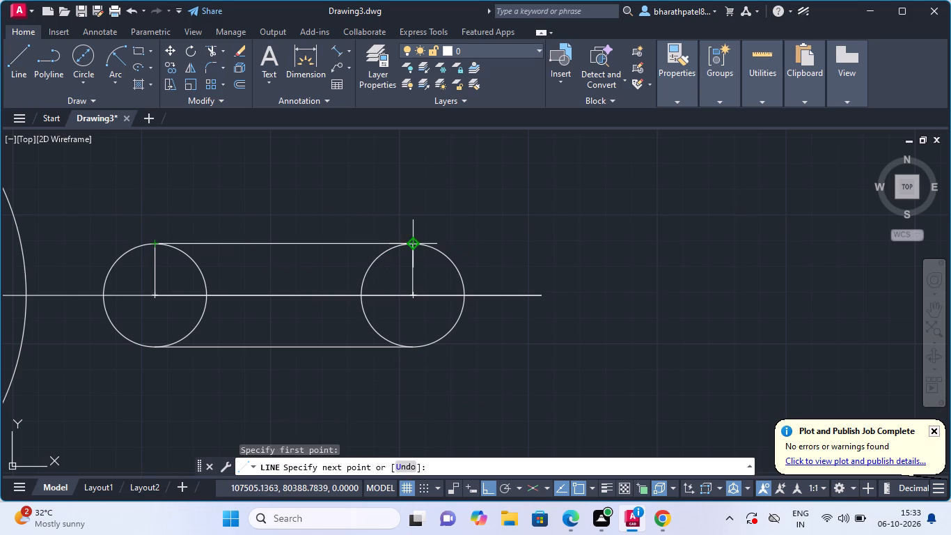
pyautogui.click(418, 245)
pyautogui.press('Escape')
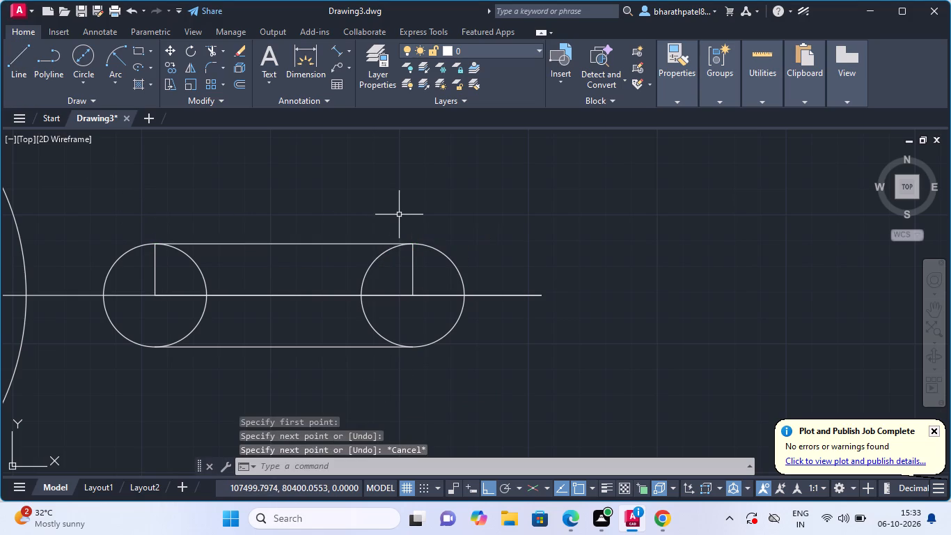
# Trim away the remaining short verticals and the inner halves of both 40 diameter circles to form a slot outline.
pyautogui.click(205, 48)
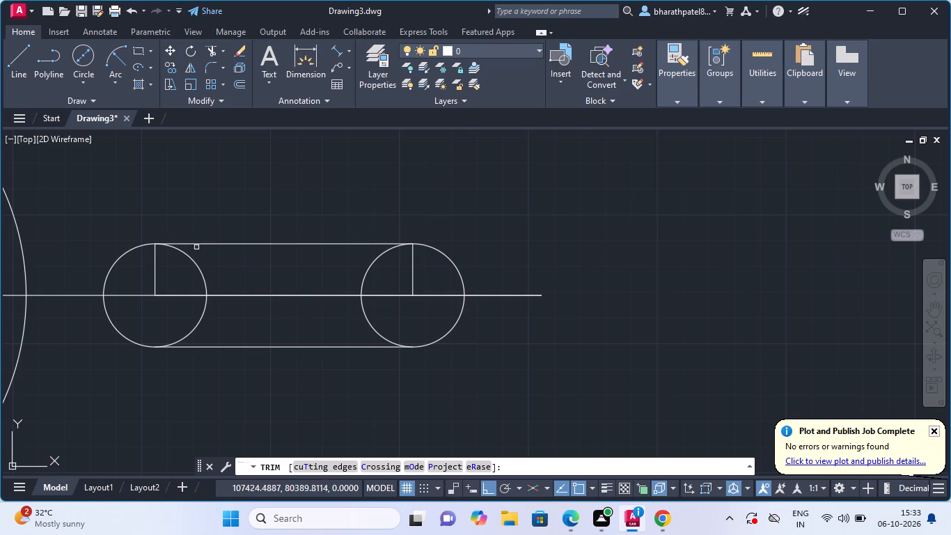
pyautogui.click(134, 270)
pyautogui.doubleClick(184, 276)
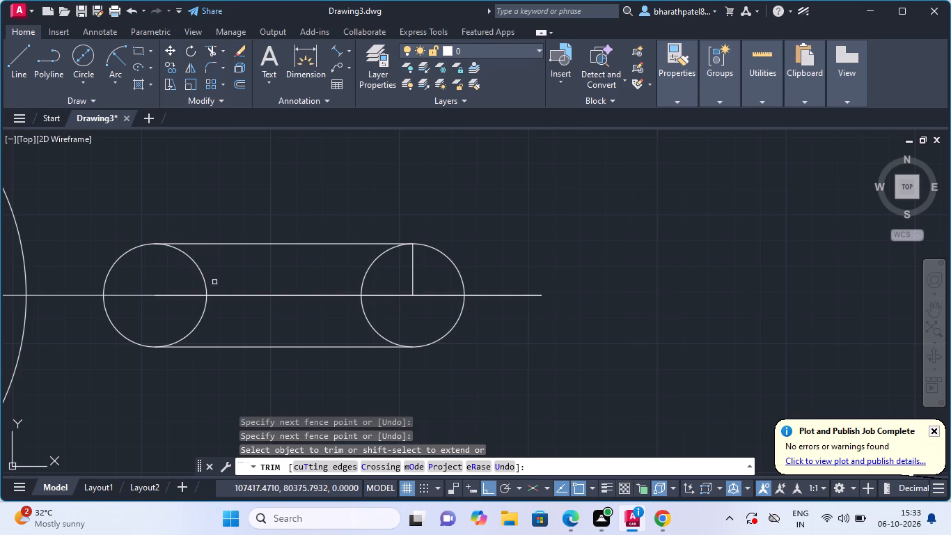
pyautogui.click(439, 279)
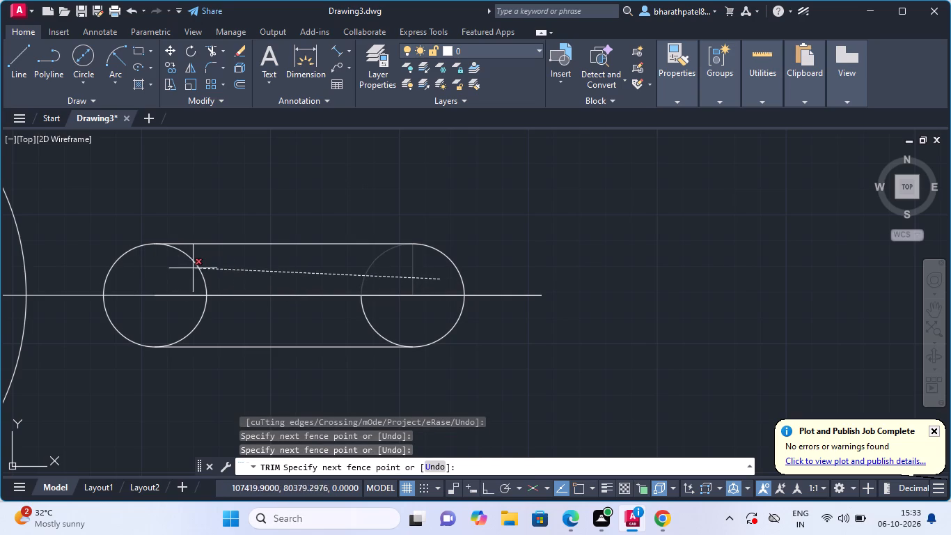
pyautogui.click(168, 265)
pyautogui.click(176, 319)
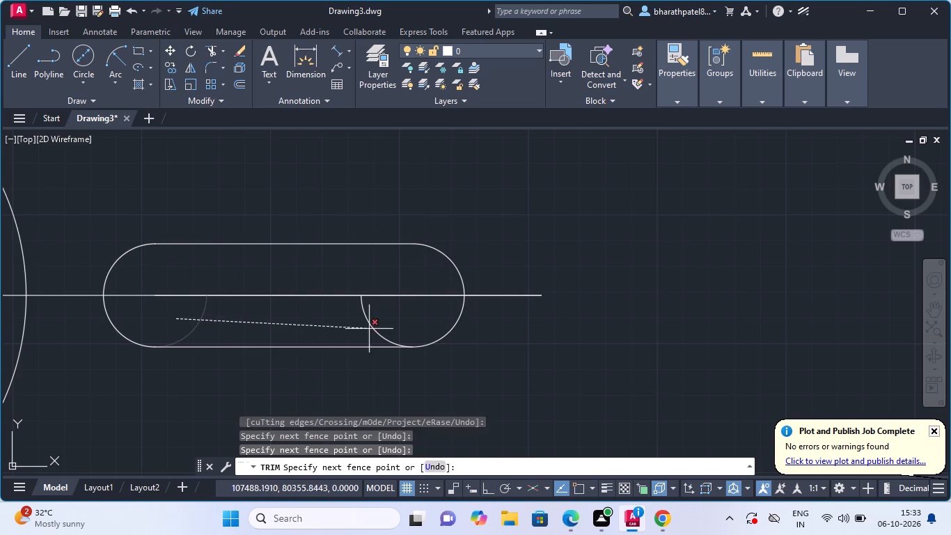
pyautogui.click(384, 325)
# Trim out all the overlapping centreline pieces inside the slot.
pyautogui.scroll(-2, 384, 325)
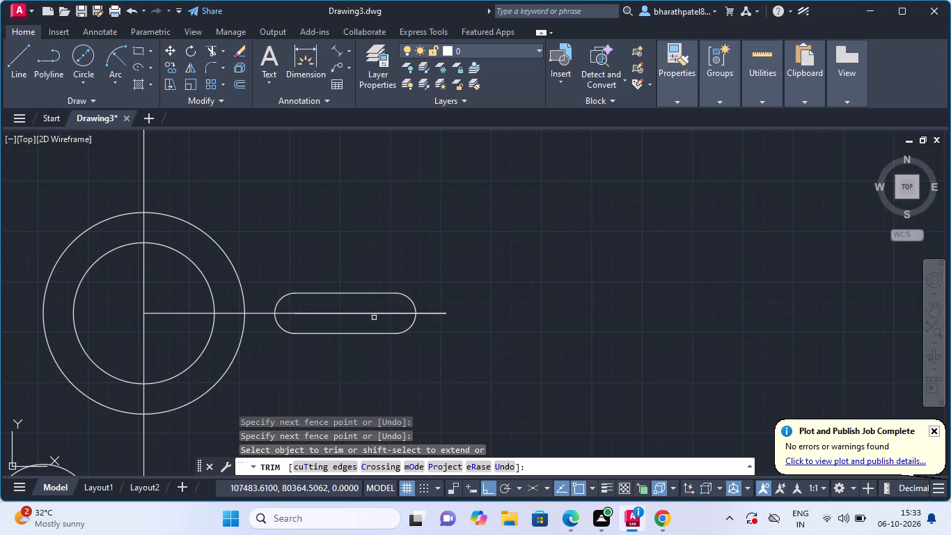
pyautogui.scroll(-2, 267, 169)
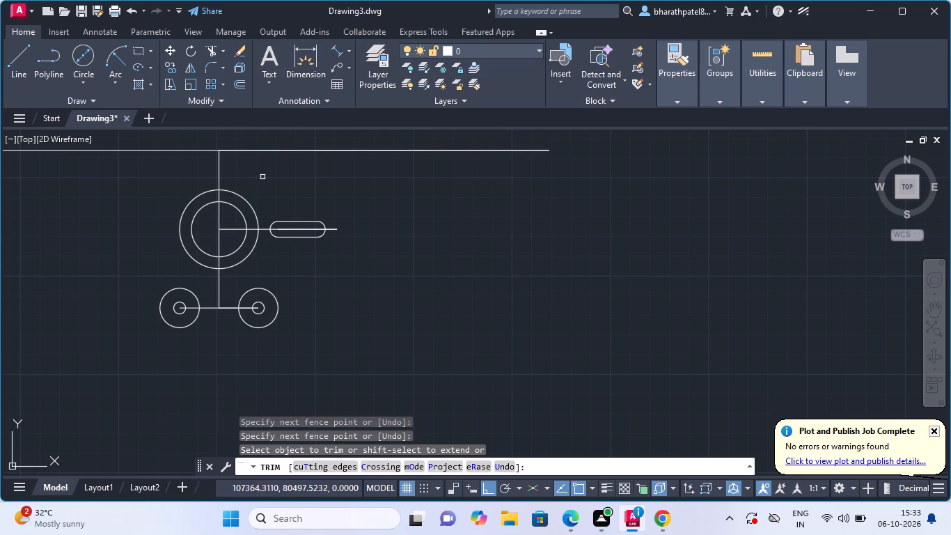
pyautogui.click(299, 228)
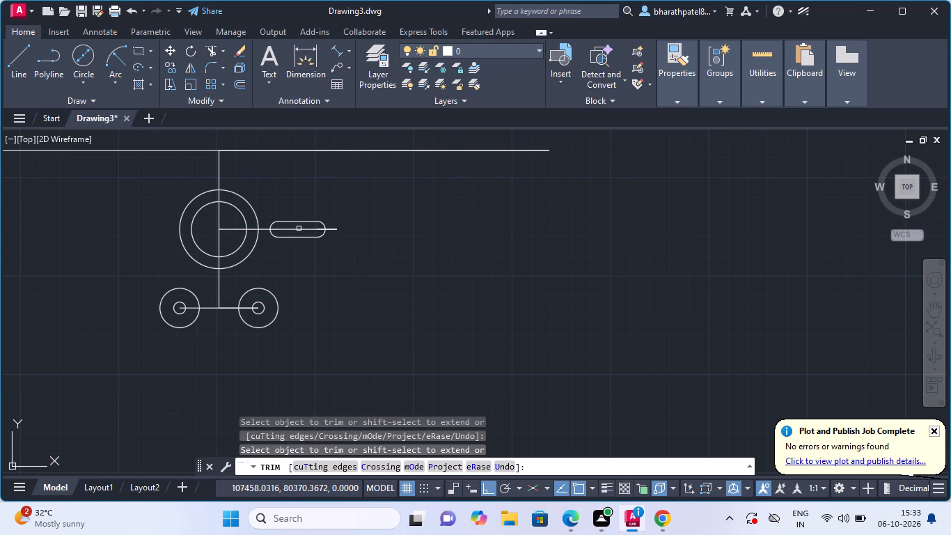
pyautogui.click(297, 231)
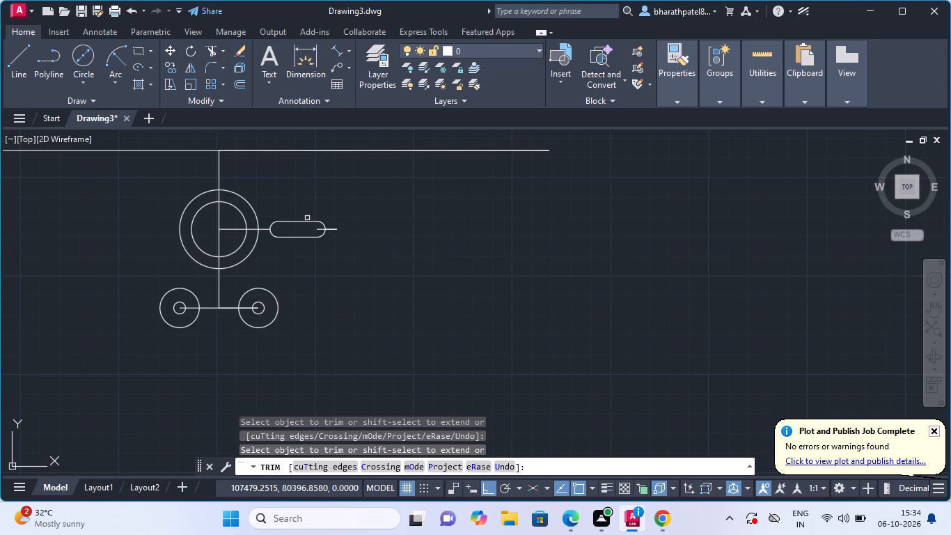
pyautogui.scroll(3, 294, 212)
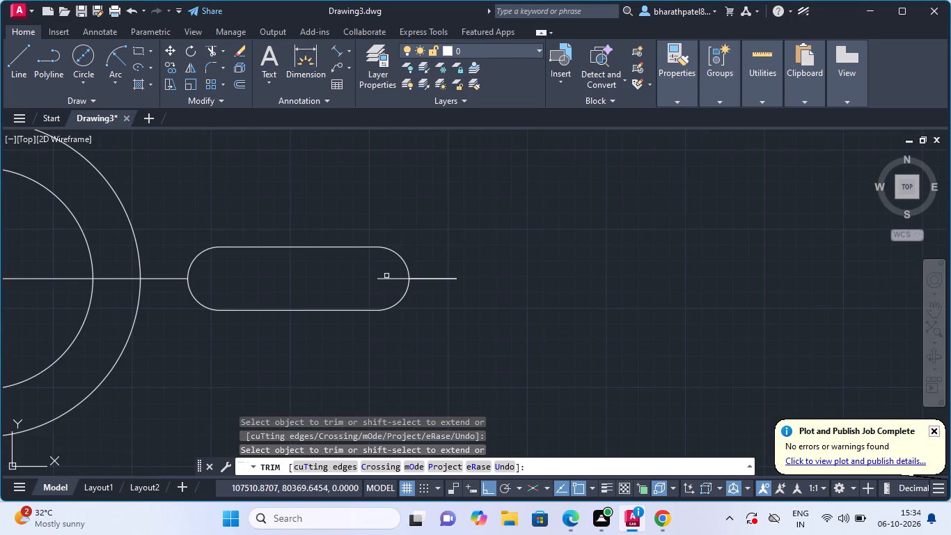
pyautogui.click(386, 280)
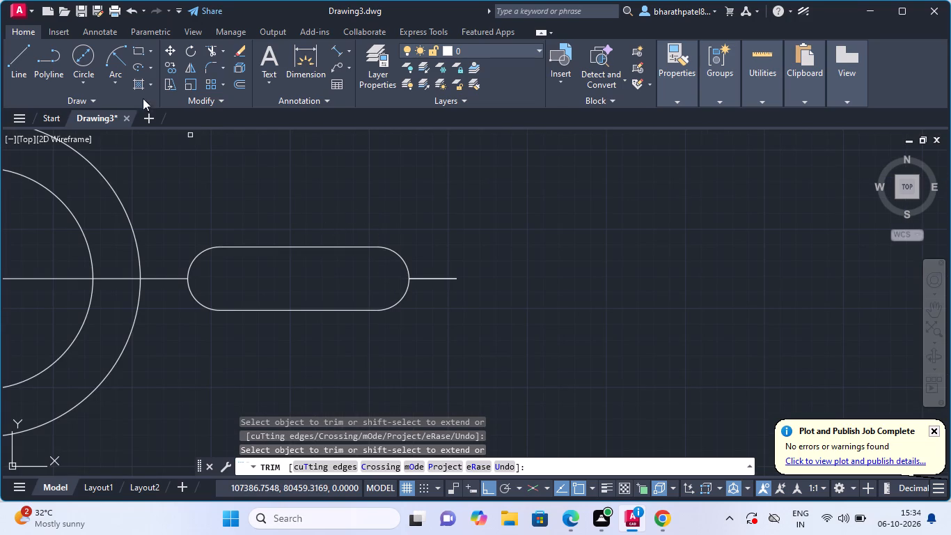
# From the centreline's outer end beyond the slot, draw a line 30 straight up and 60 straight back down.
pyautogui.click(11, 54)
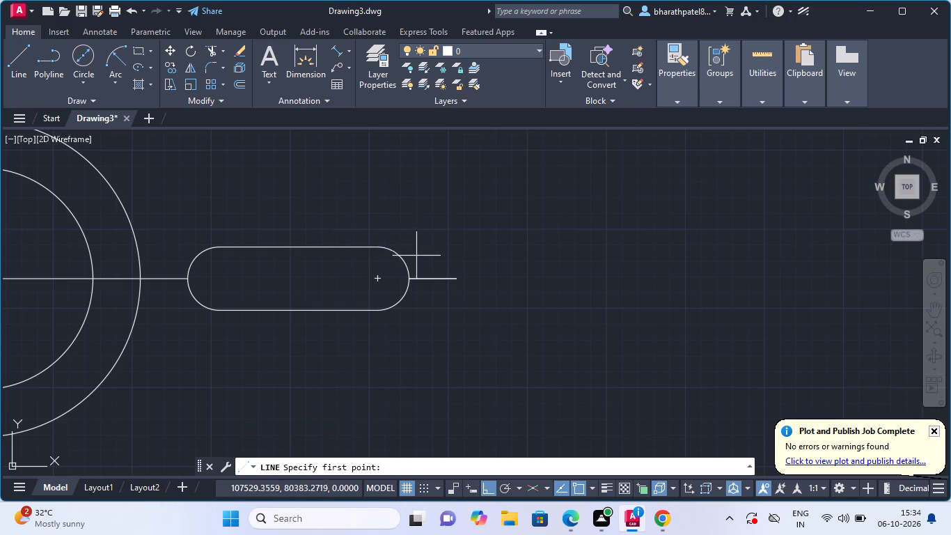
pyautogui.scroll(3, 459, 281)
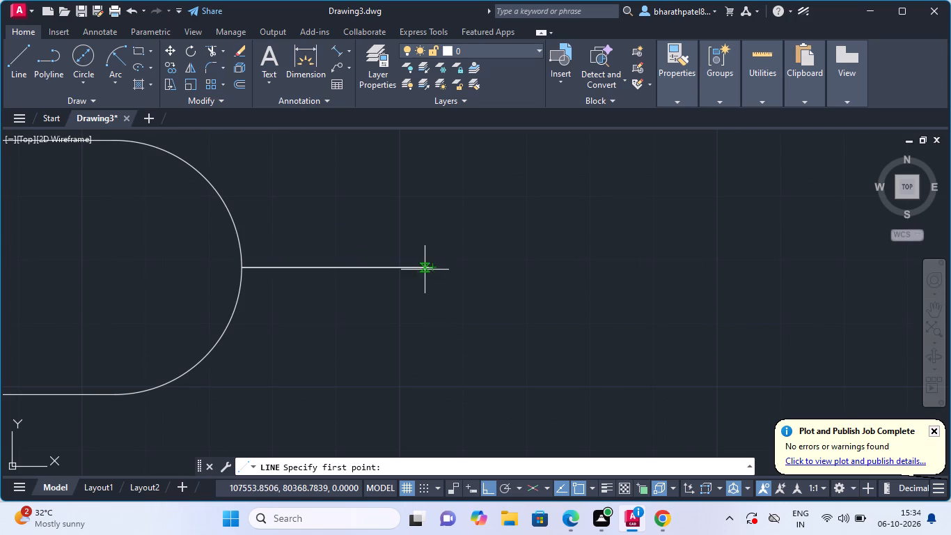
pyautogui.click(434, 266)
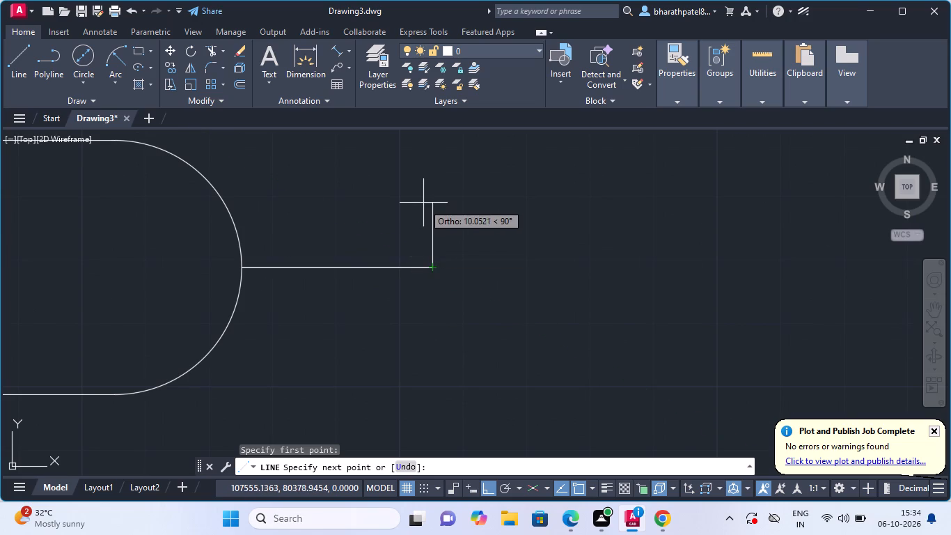
pyautogui.write('30')
pyautogui.press('Return')
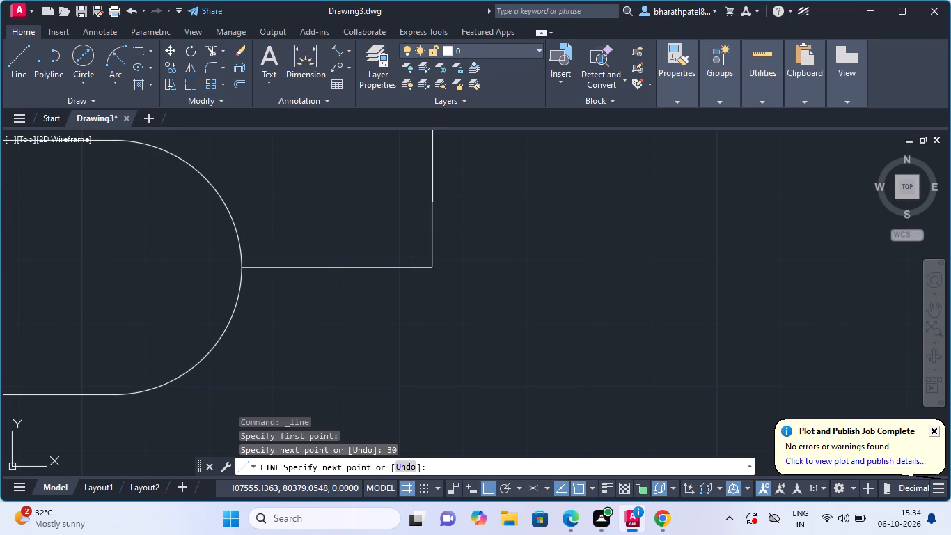
pyautogui.scroll(-3, 418, 334)
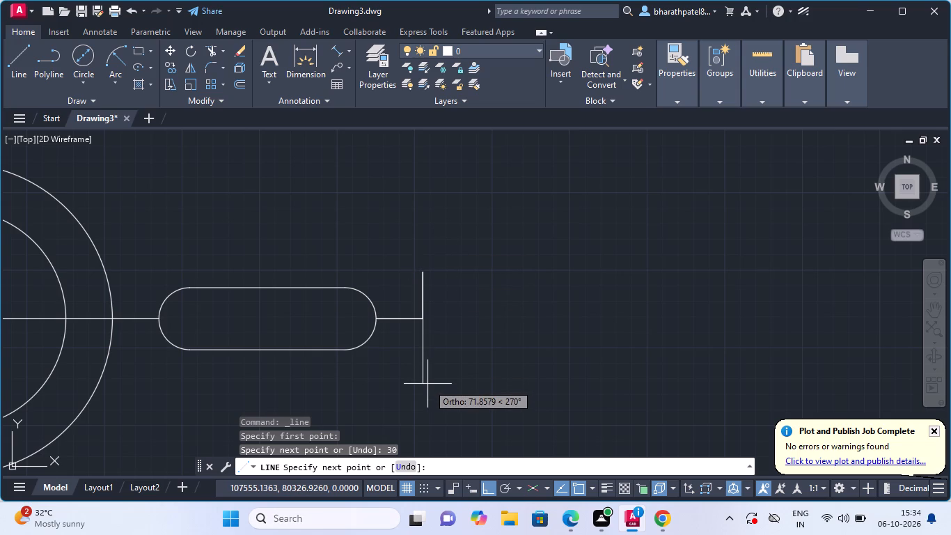
pyautogui.write('60')
pyautogui.press('Return')
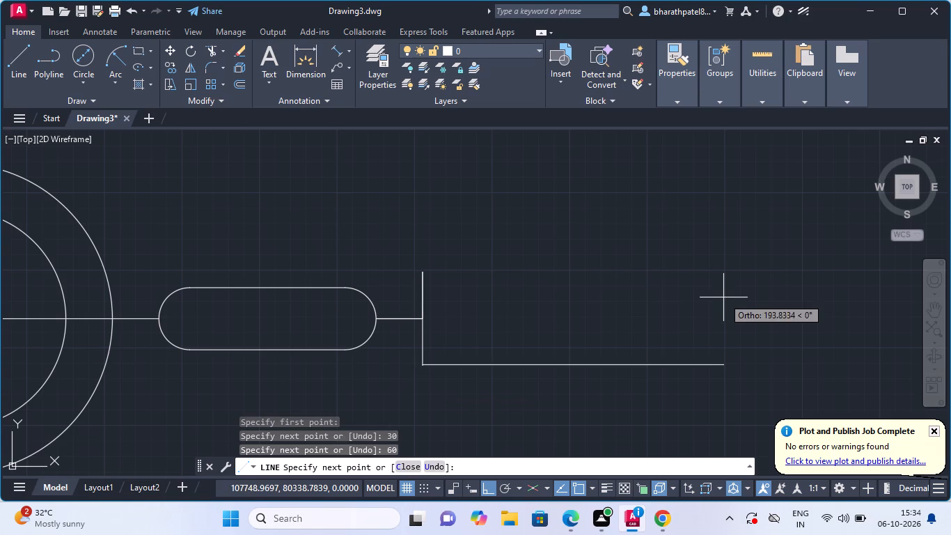
pyautogui.press('Escape')
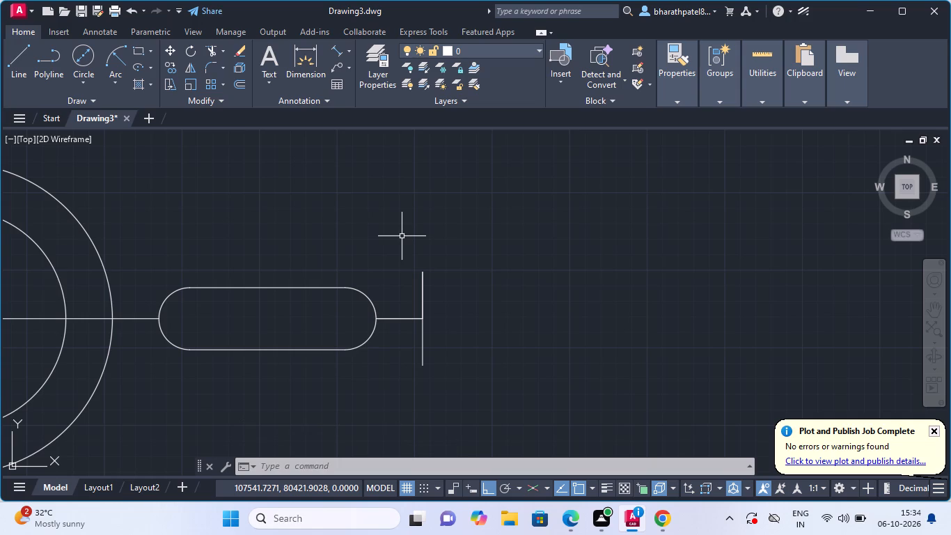
# From the end edge's midpoint, draw a line 20 back towards the slot, 50 straight up, 50 back down and 50 further down.
pyautogui.click(17, 65)
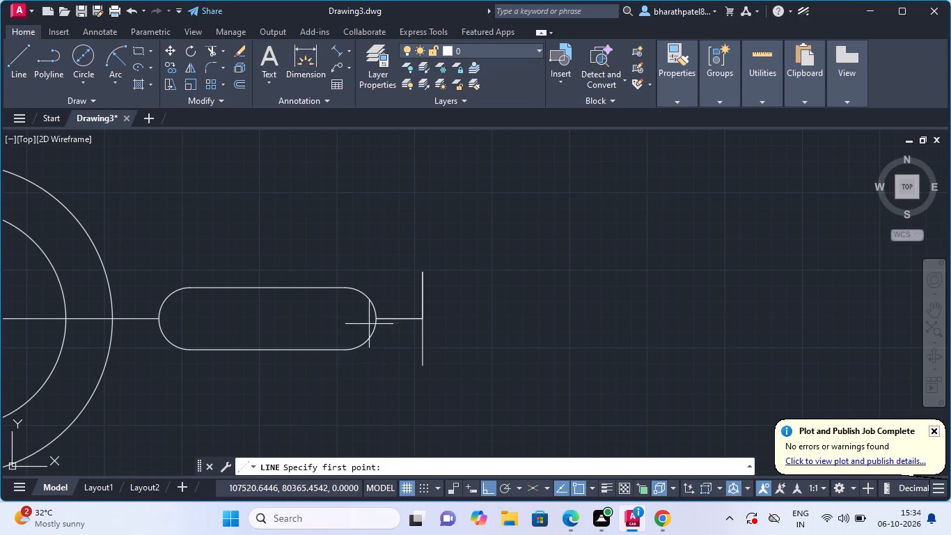
pyautogui.click(421, 318)
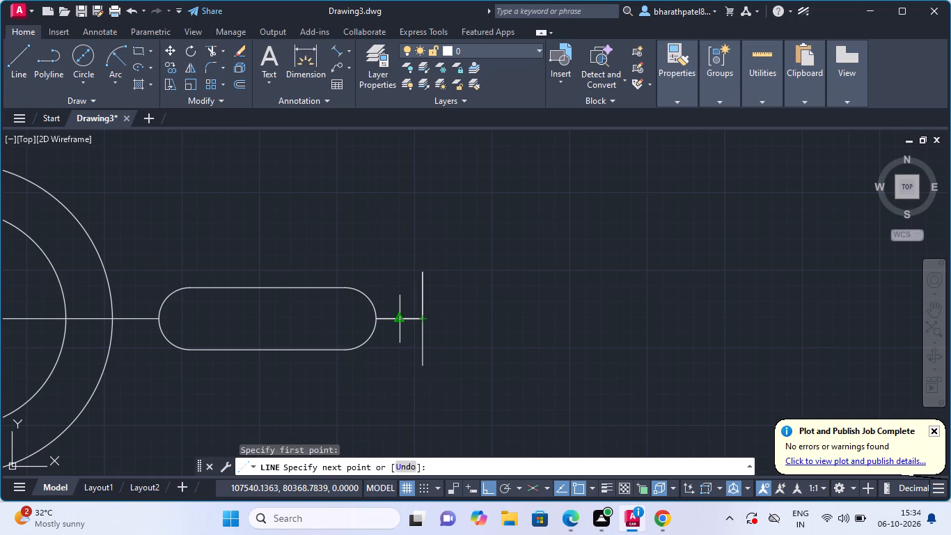
pyautogui.write('20')
pyautogui.press('Return')
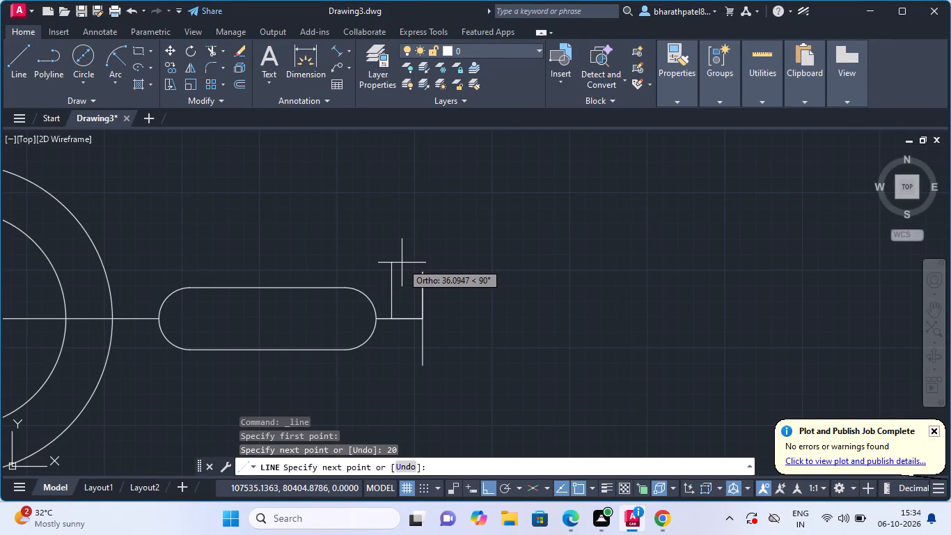
pyautogui.write('50')
pyautogui.press('Return')
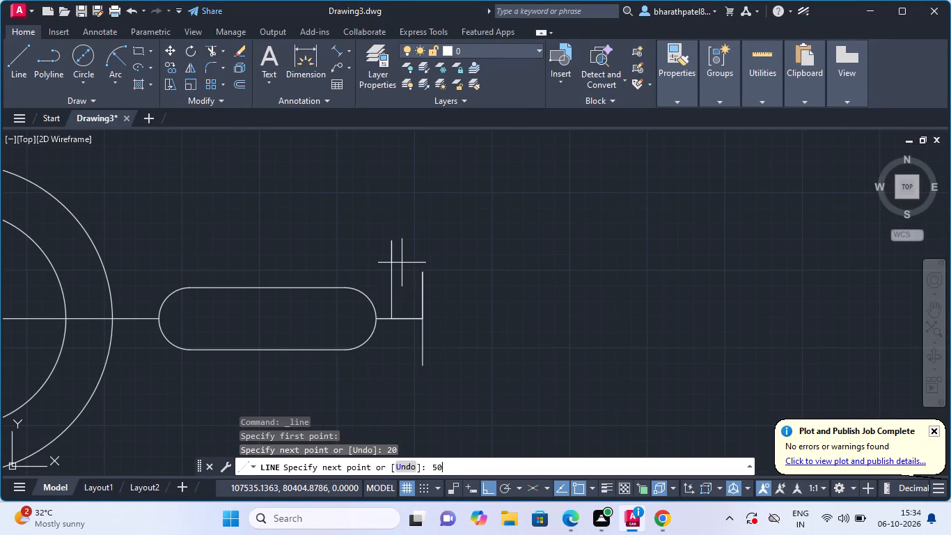
pyautogui.scroll(-1, 387, 374)
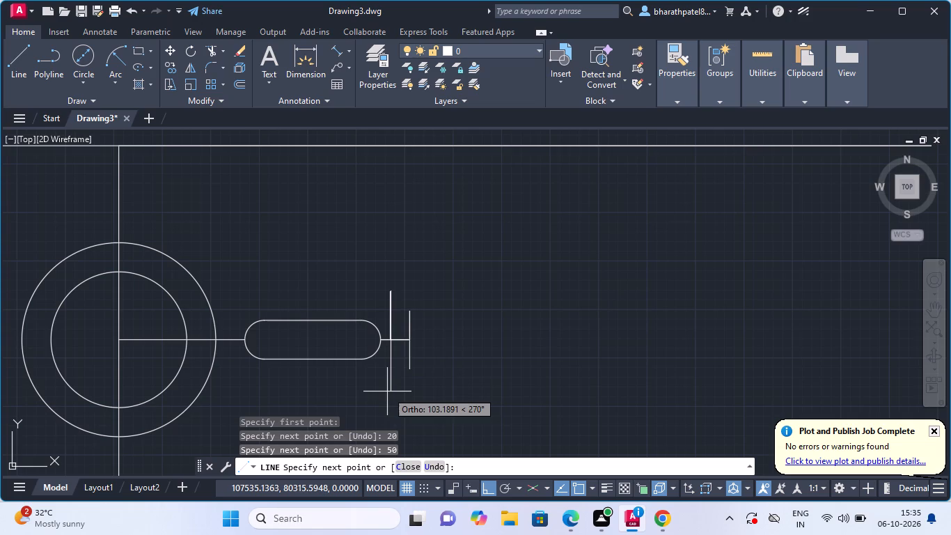
pyautogui.press('5')
pyautogui.press('0')
pyautogui.press('Return')
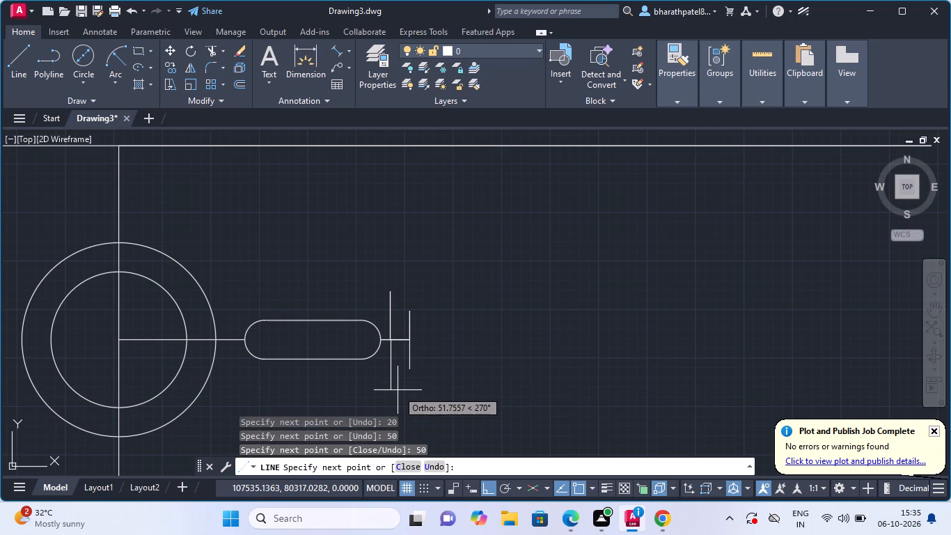
pyautogui.write('50')
pyautogui.press('Return')
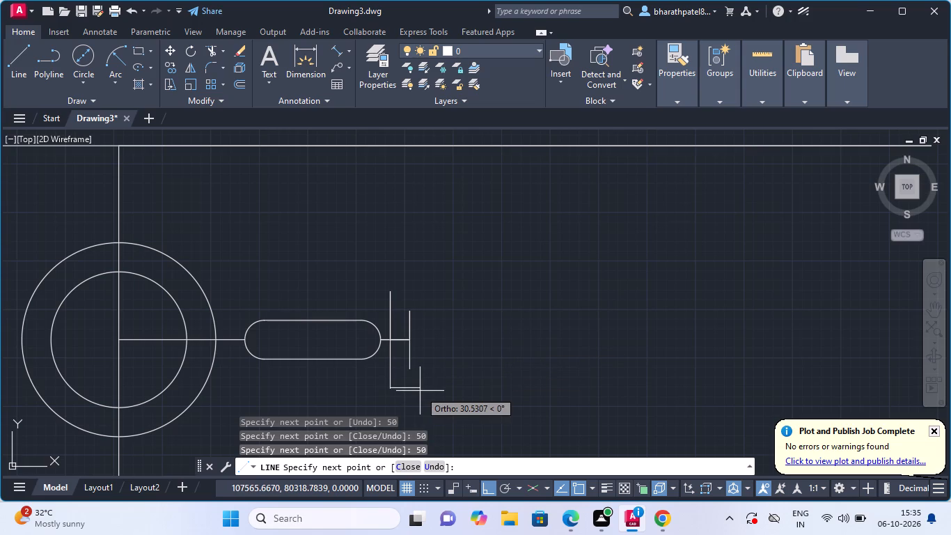
# With Ortho off, draw slanted lines joining the inner vertical's bottom and top ends to the matching ends of the outer end edge.
pyautogui.click(485, 484)
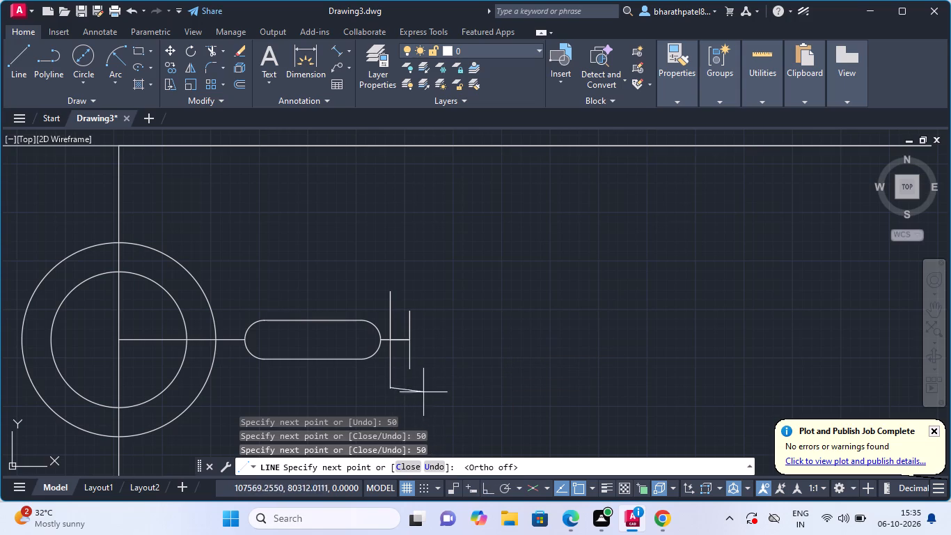
pyautogui.scroll(3, 408, 369)
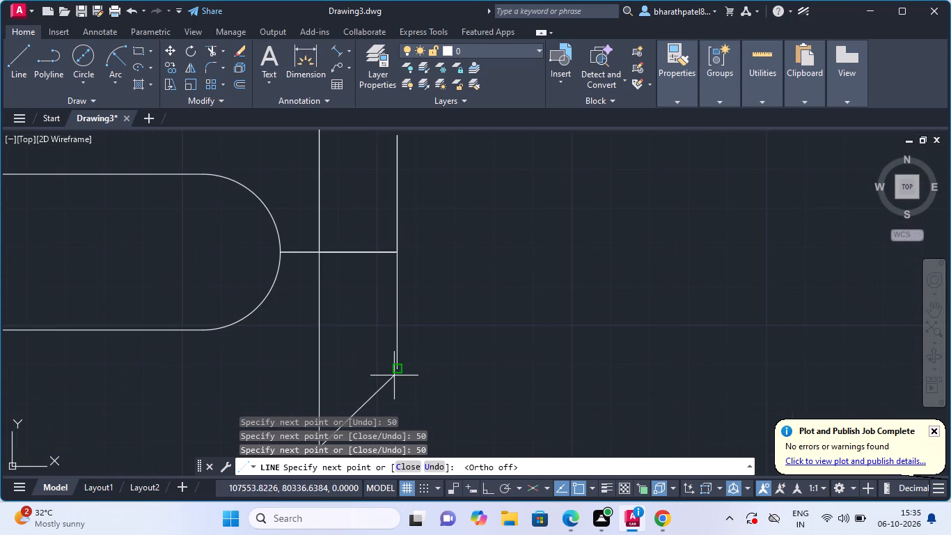
pyautogui.click(400, 368)
pyautogui.press('Escape')
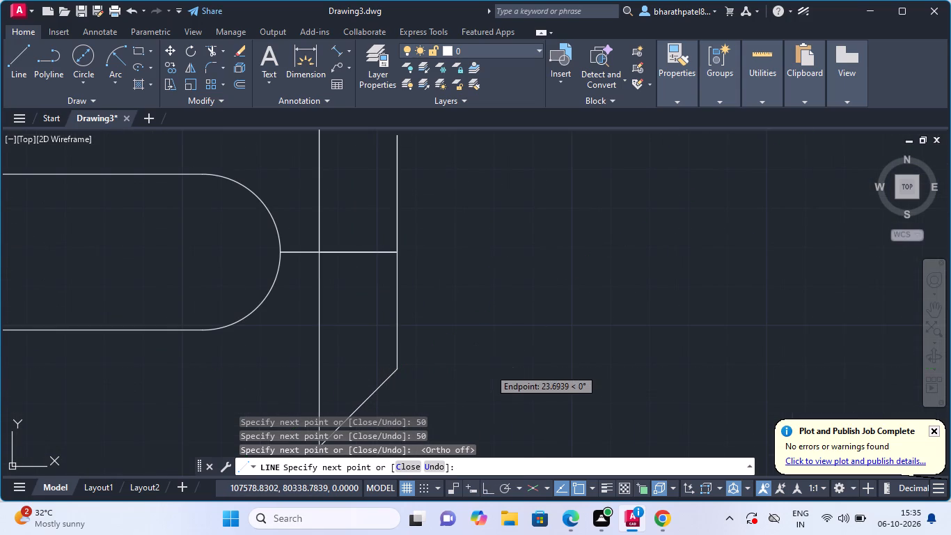
pyautogui.click(13, 56)
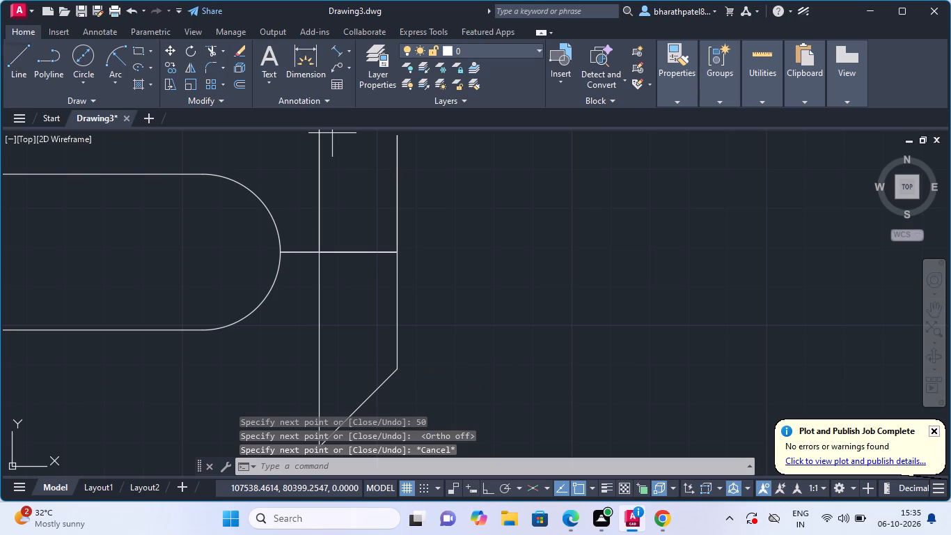
pyautogui.scroll(-2, 309, 241)
pyautogui.scroll(3, 308, 171)
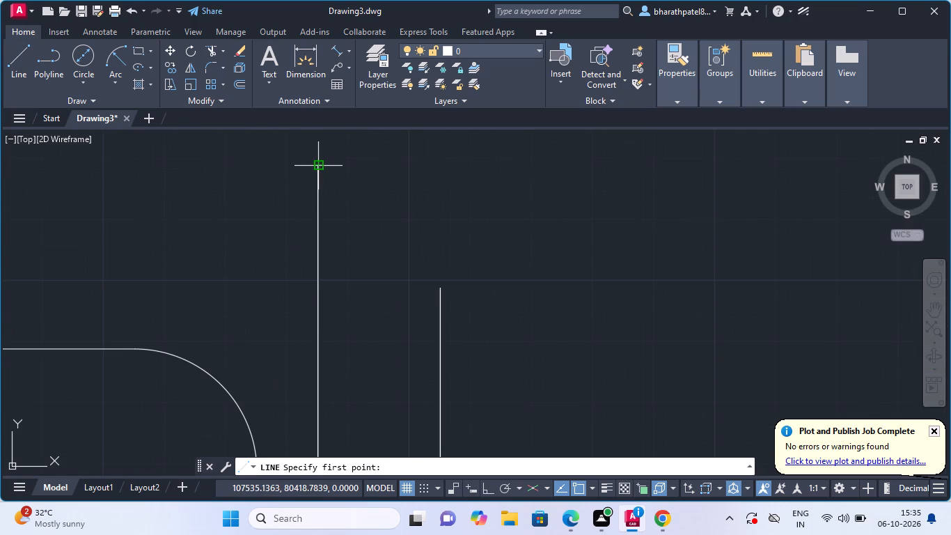
pyautogui.click(321, 162)
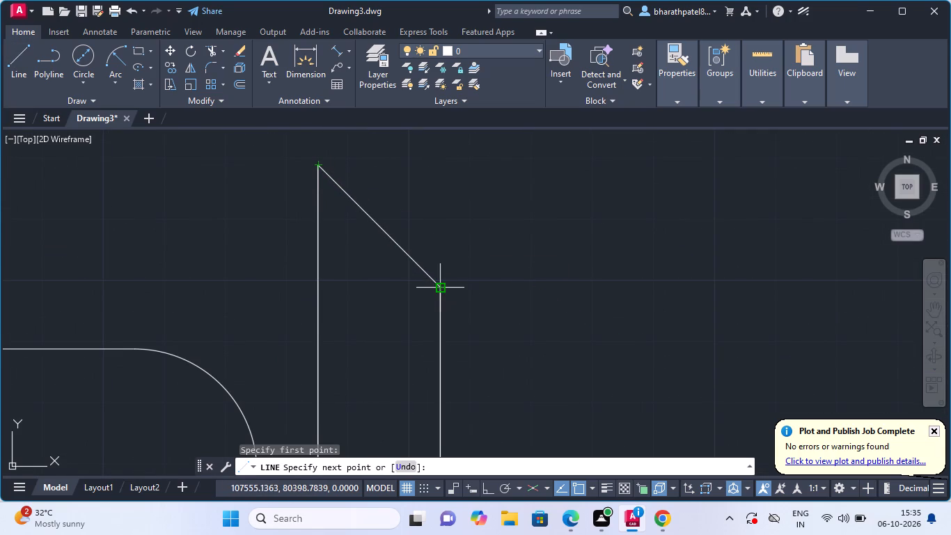
pyautogui.click(443, 284)
pyautogui.press('Escape')
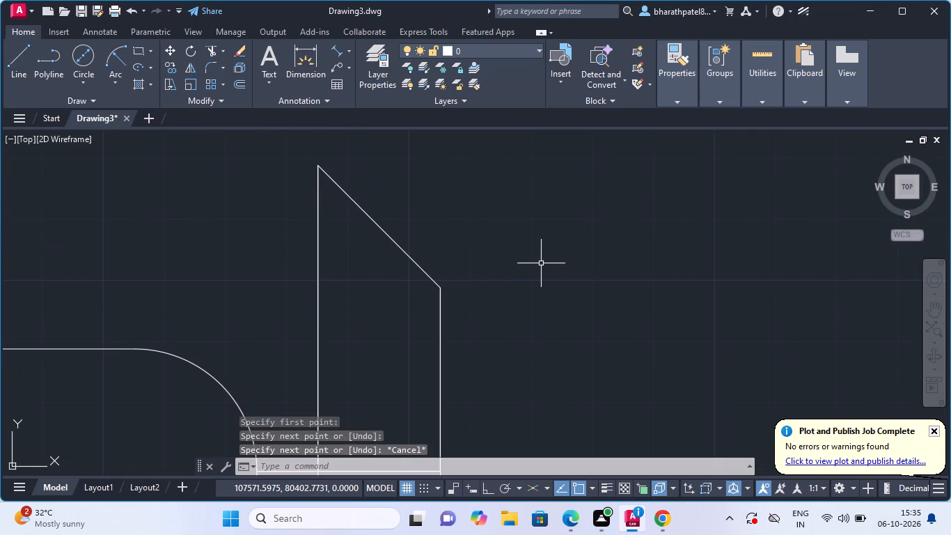
# With Ortho on, draw a horizontal line from the top of the inner vertical back to just inside the 200 diameter circle.
pyautogui.scroll(-5, 282, 185)
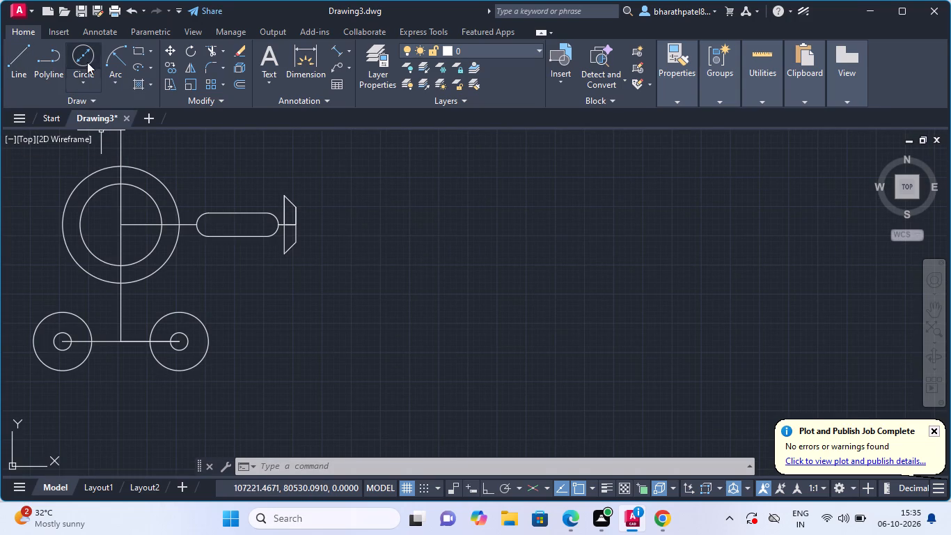
pyautogui.click(23, 63)
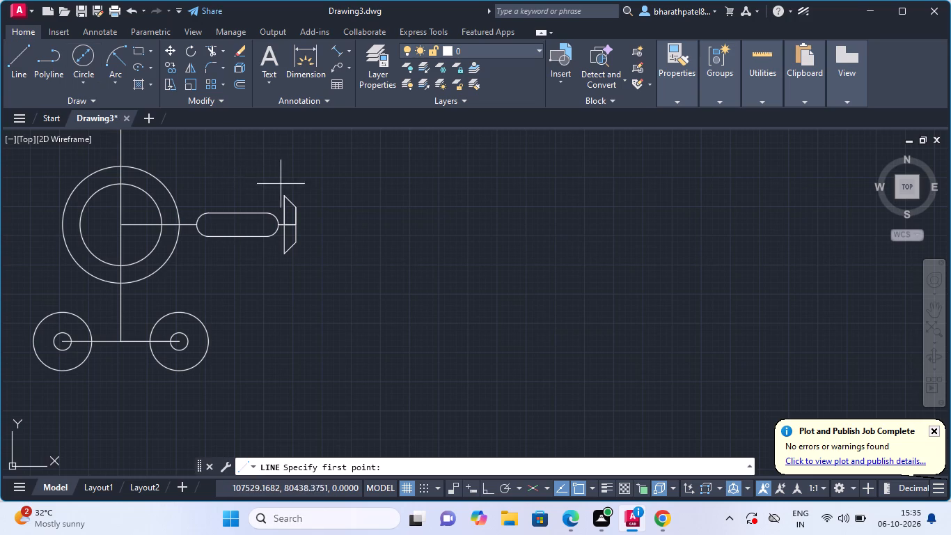
pyautogui.click(285, 198)
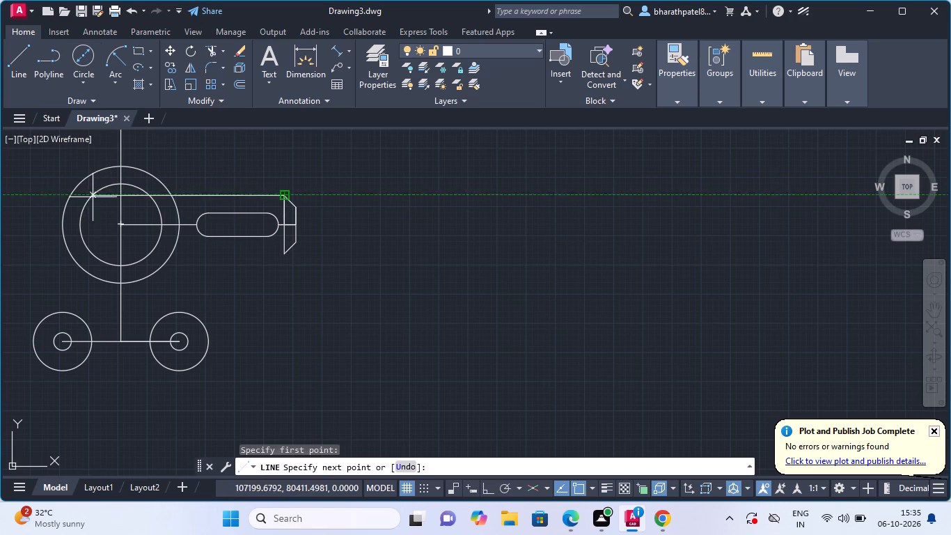
pyautogui.scroll(1, 152, 190)
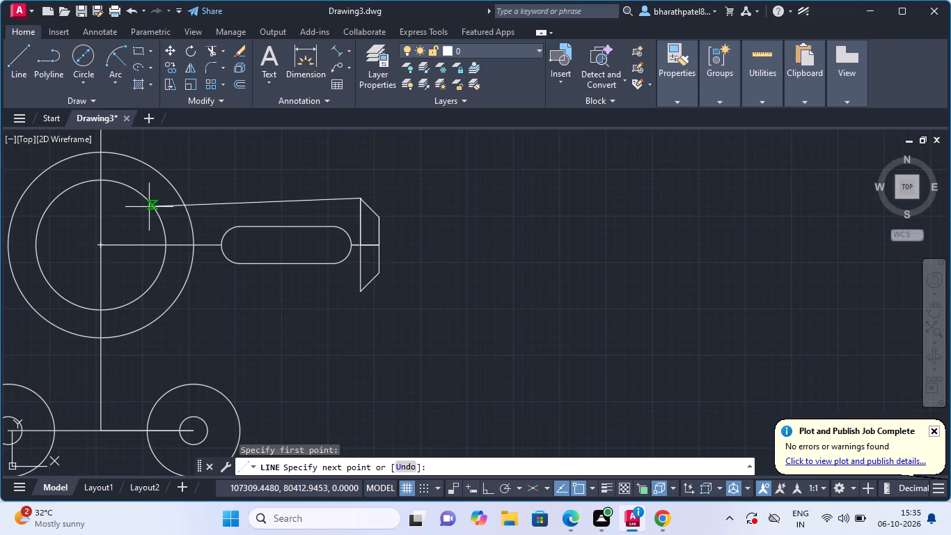
pyautogui.scroll(2, 183, 196)
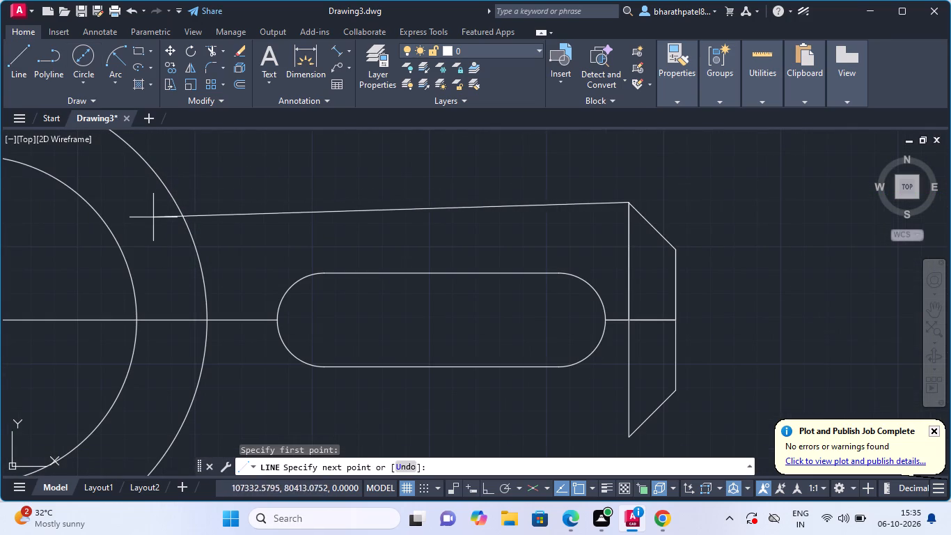
pyautogui.click(487, 488)
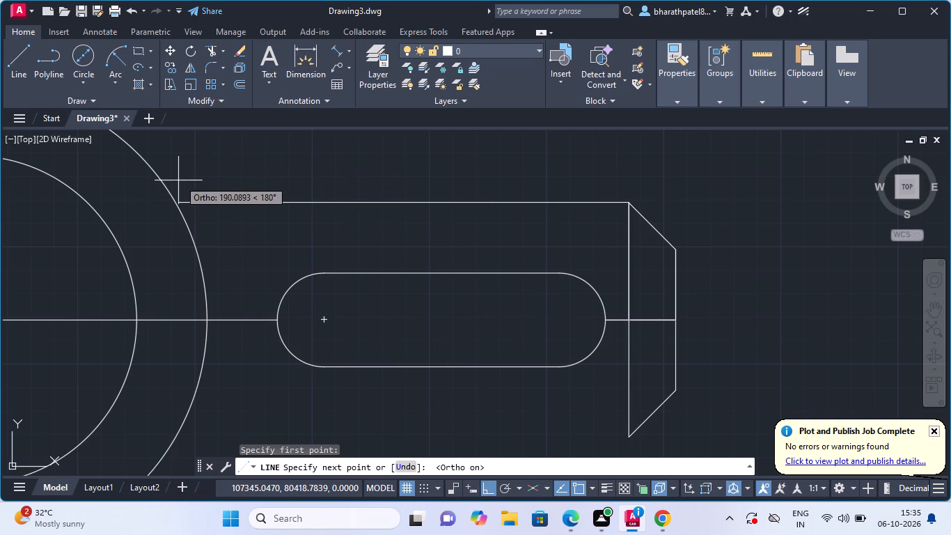
pyautogui.click(174, 180)
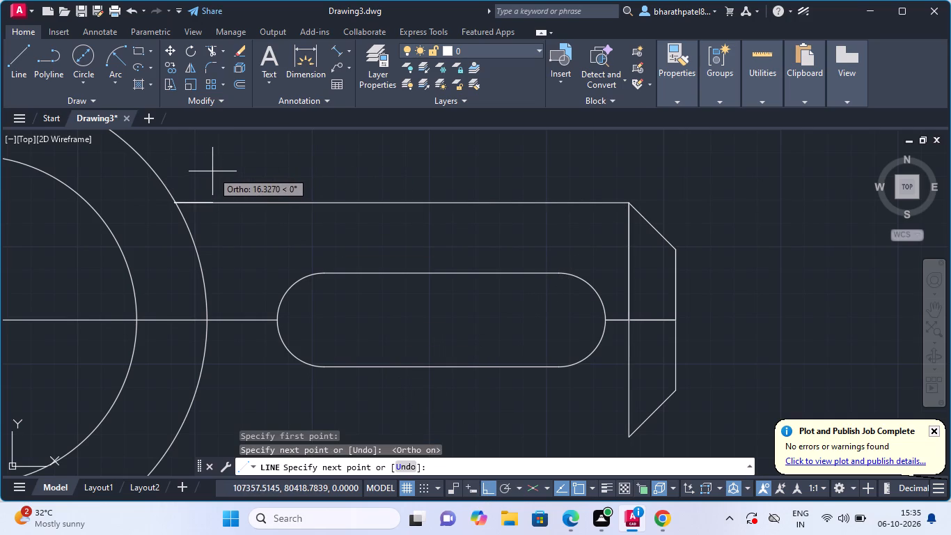
pyautogui.press('Escape')
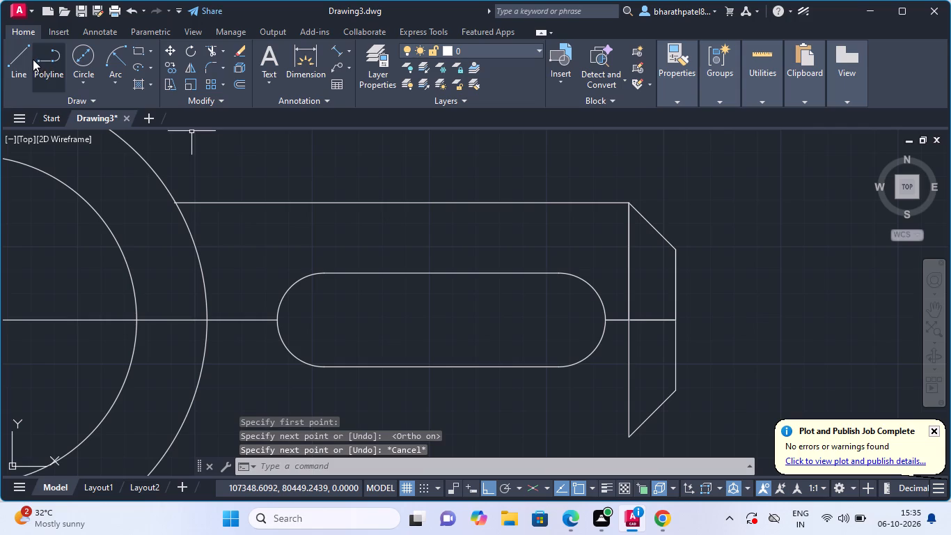
# Draw a horizontal line from the bottom of the inner vertical back to just inside the 200 diameter circle.
pyautogui.click(24, 59)
pyautogui.scroll(-4, 24, 59)
pyautogui.scroll(-3, 186, 251)
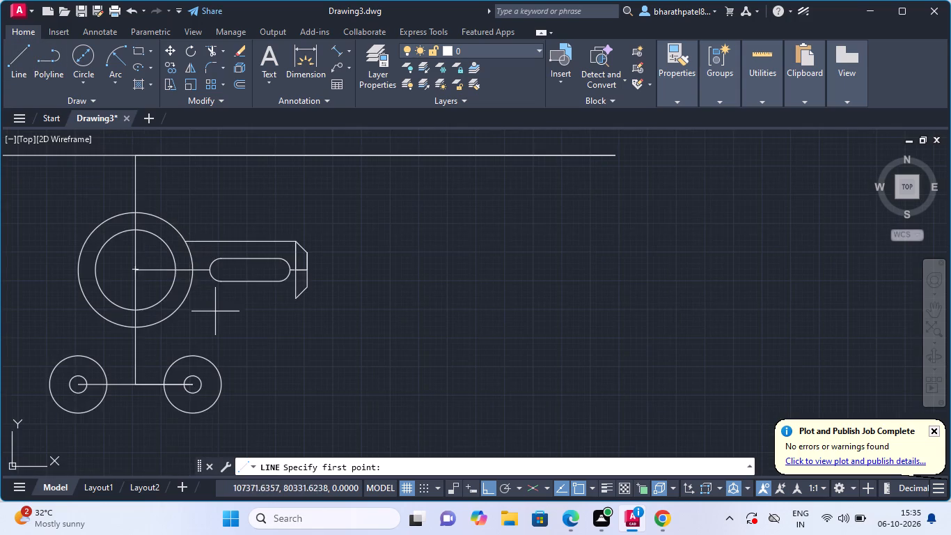
pyautogui.scroll(2, 212, 309)
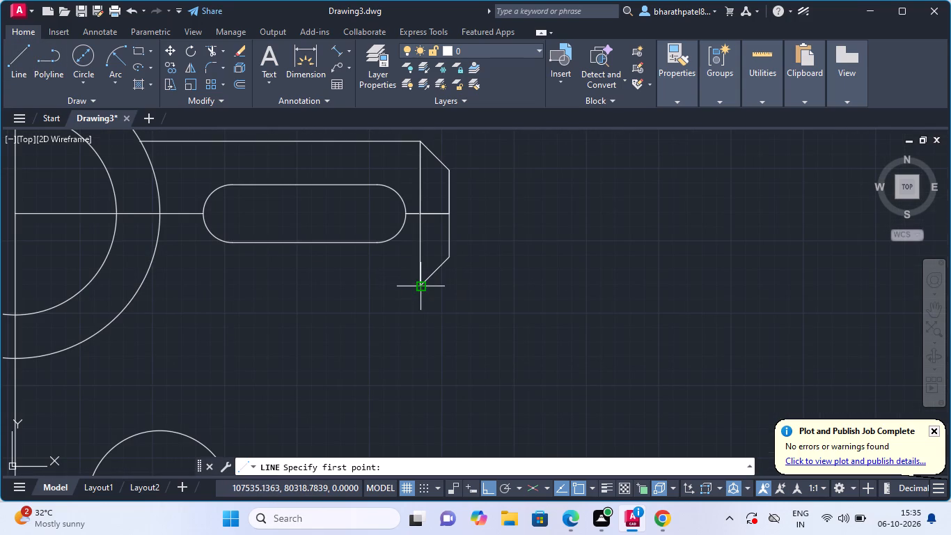
pyautogui.click(421, 286)
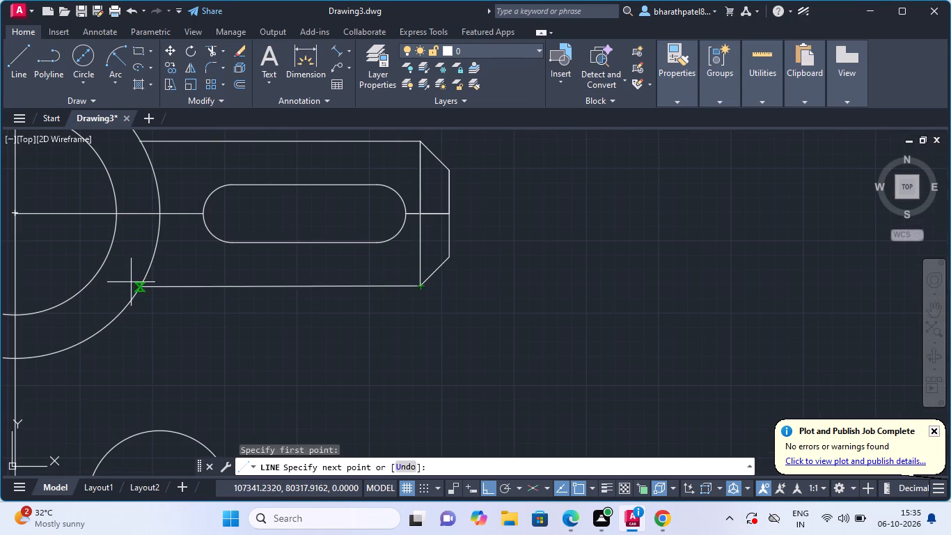
pyautogui.click(125, 280)
pyautogui.press('Escape')
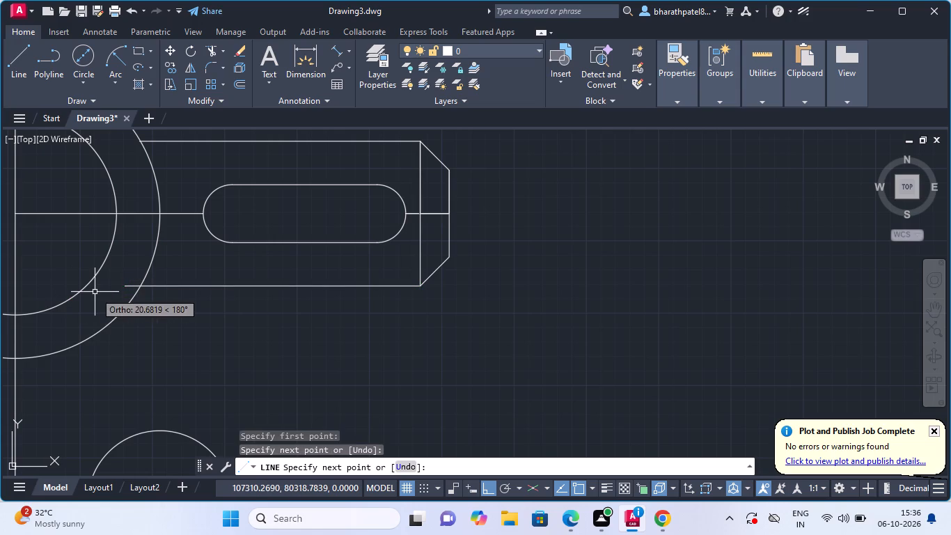
# Trim the overshooting ends of the arm's lower and upper horizontal lines at the 200 diameter circle.
pyautogui.click(207, 54)
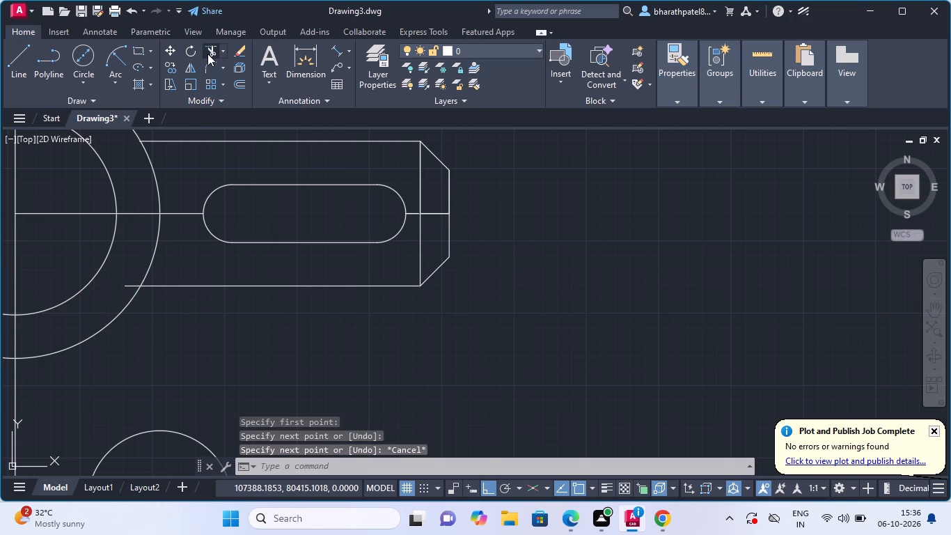
pyautogui.click(134, 286)
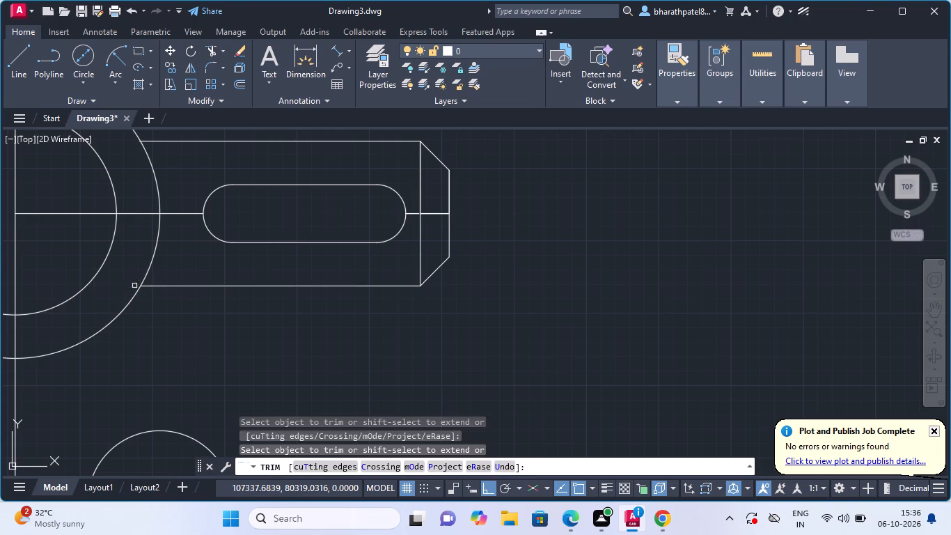
pyautogui.scroll(-2, 133, 192)
pyautogui.scroll(7, 129, 168)
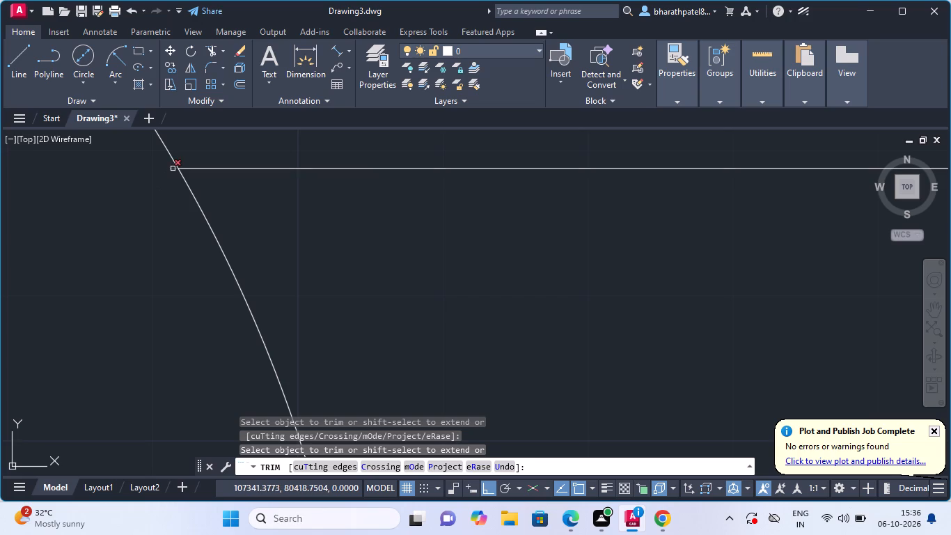
pyautogui.click(172, 168)
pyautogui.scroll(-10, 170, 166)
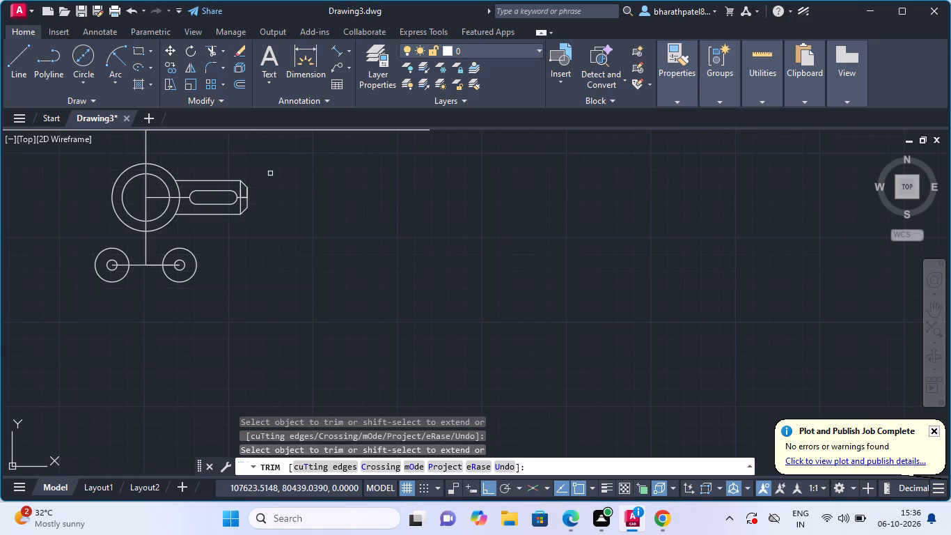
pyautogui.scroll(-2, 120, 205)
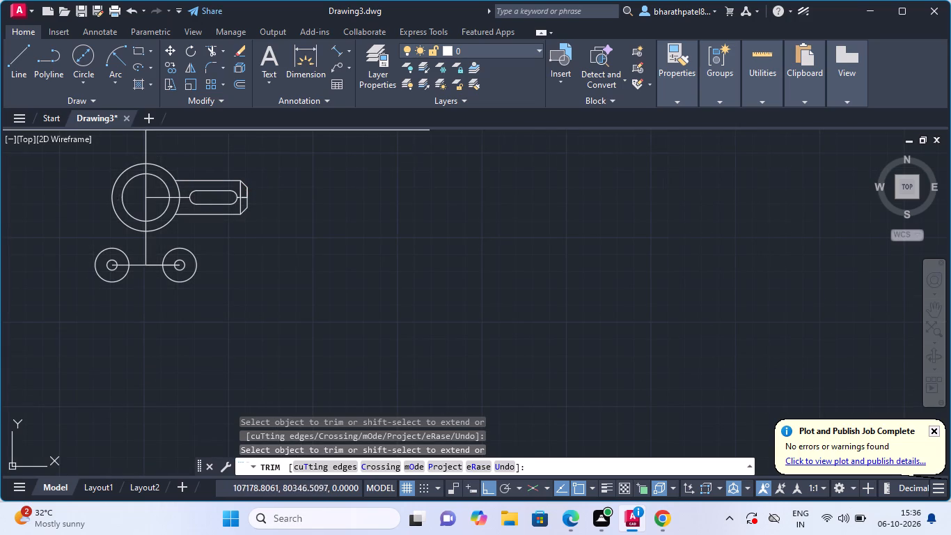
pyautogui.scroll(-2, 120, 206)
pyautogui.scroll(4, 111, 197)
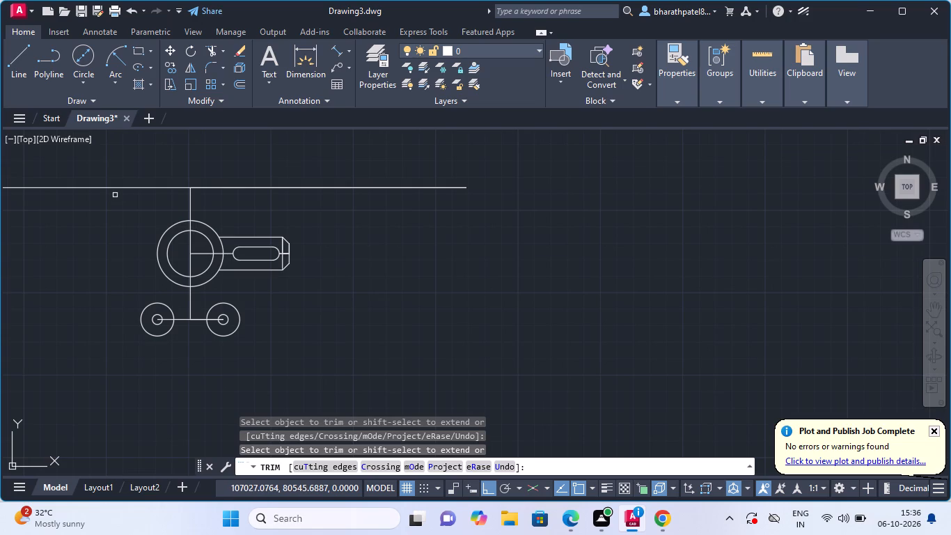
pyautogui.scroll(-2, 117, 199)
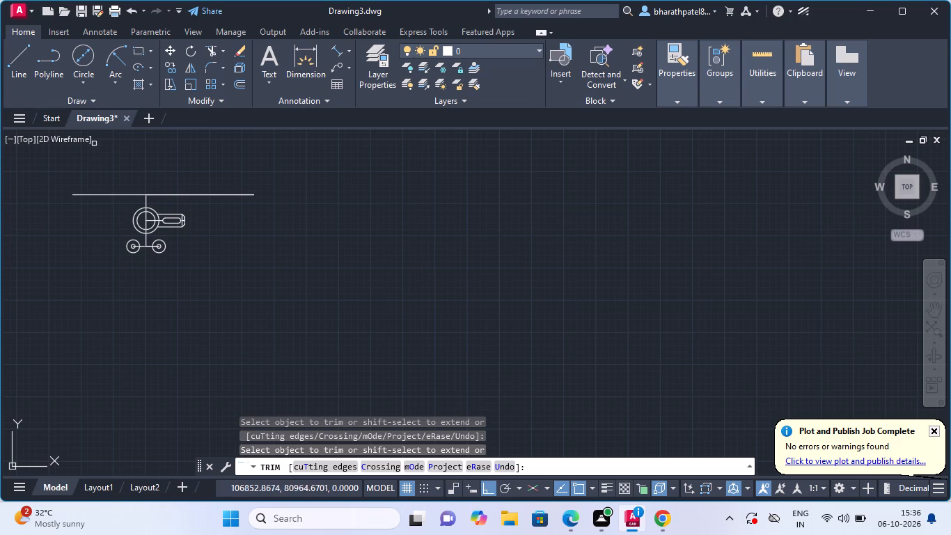
# Draw a circle of radius 200 centred on the 140 and 200 diameter circles.
pyautogui.scroll(2, 141, 197)
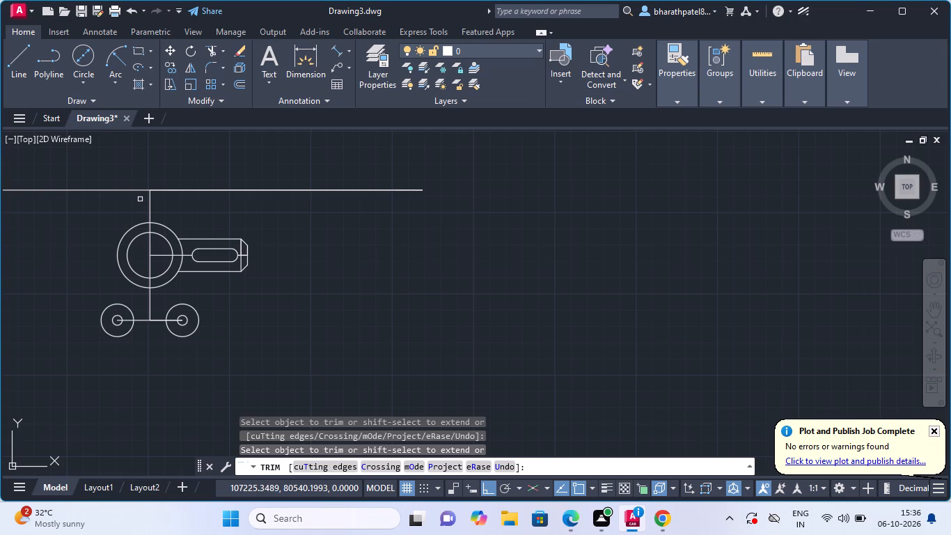
pyautogui.click(84, 79)
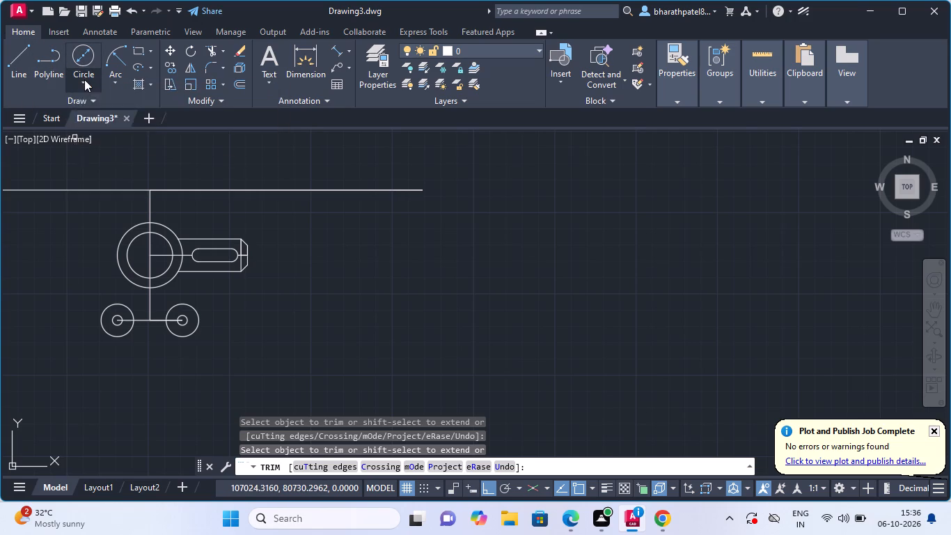
pyautogui.click(91, 109)
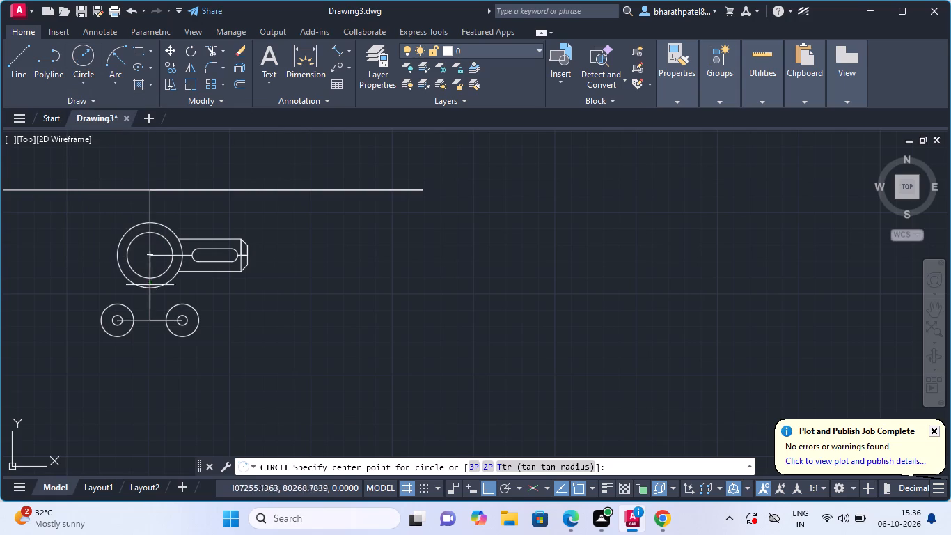
pyautogui.click(148, 255)
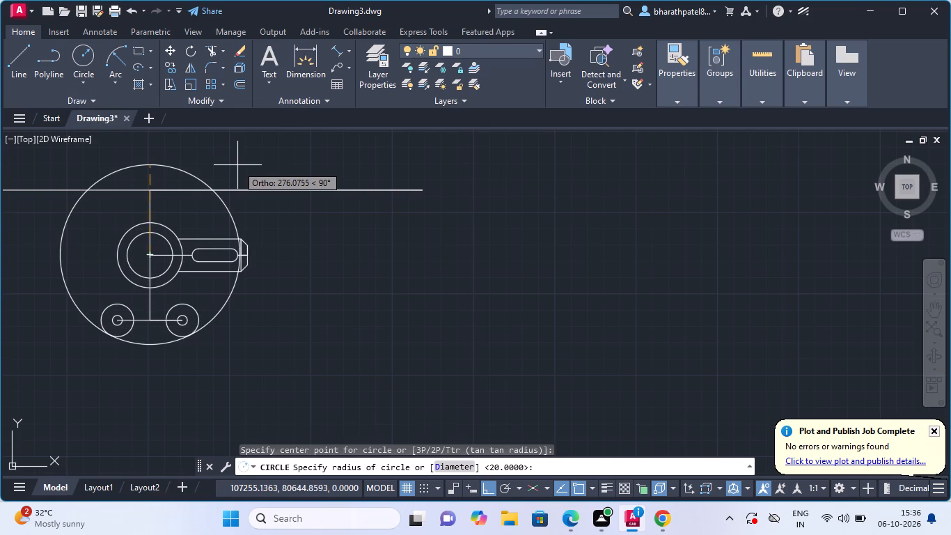
pyautogui.press('2')
pyautogui.write('00')
pyautogui.press('Return')
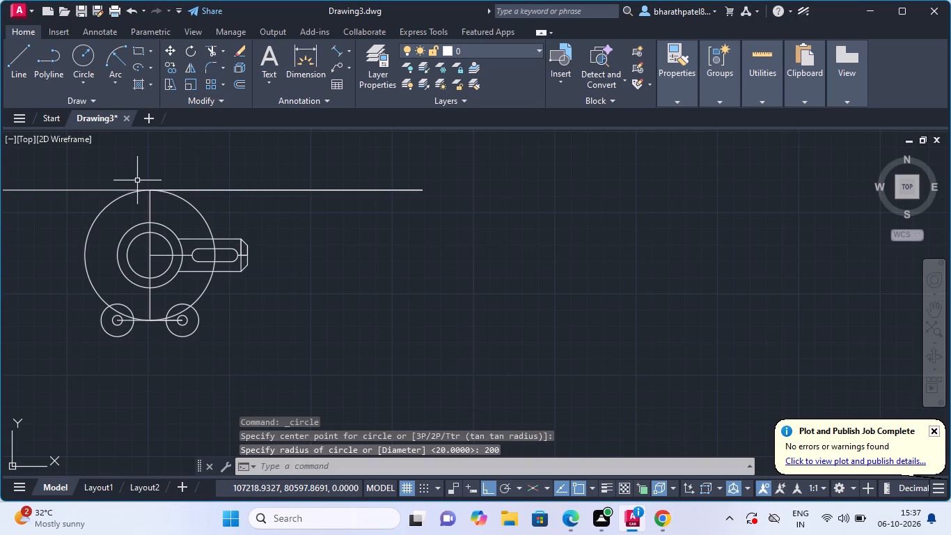
# With polar tracking on, draw a line about 370 long at 60° from the main circles' centre, crossing the top line.
pyautogui.scroll(1, 137, 180)
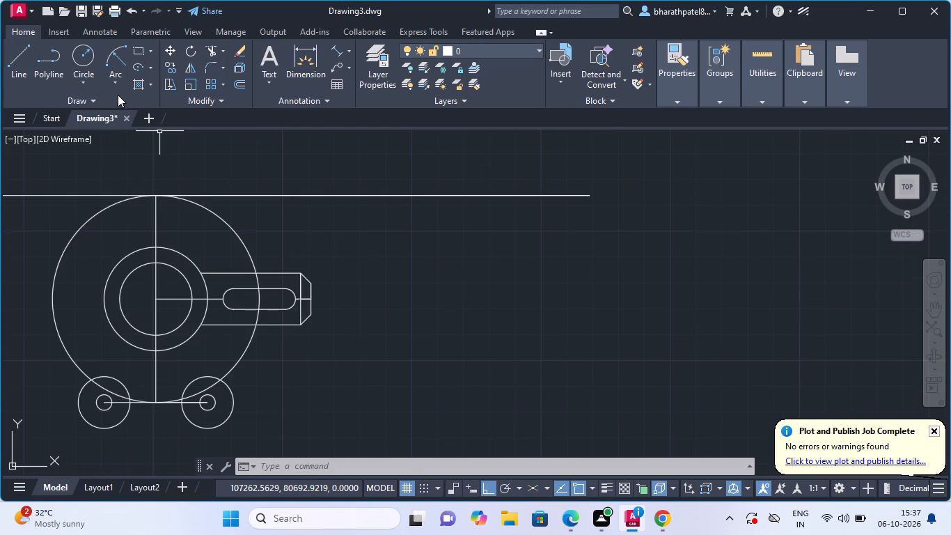
pyautogui.click(502, 487)
pyautogui.click(519, 483)
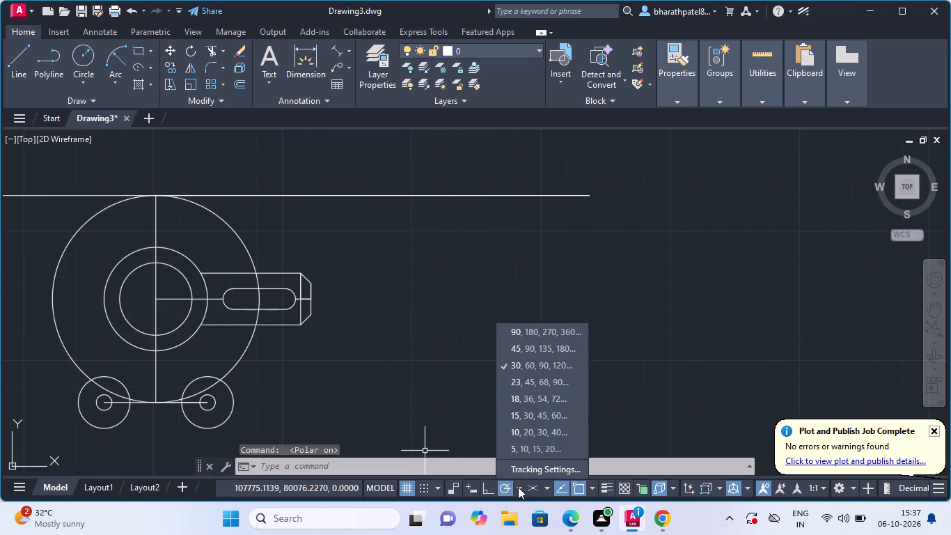
pyautogui.click(518, 487)
pyautogui.click(12, 58)
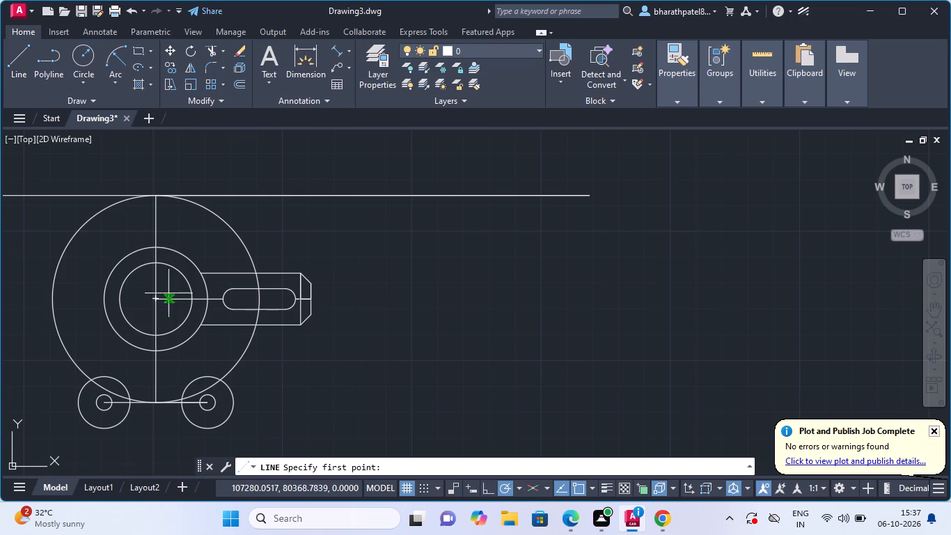
pyautogui.click(157, 299)
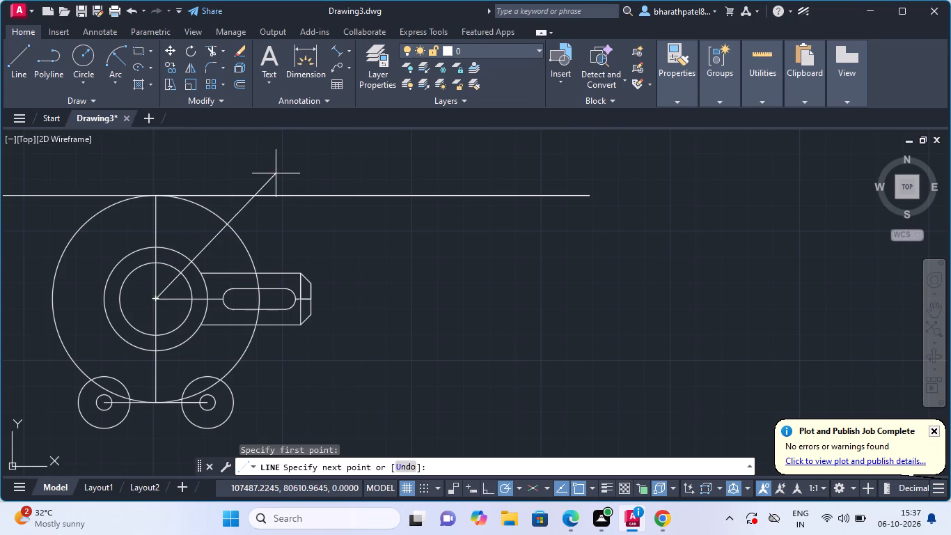
pyautogui.scroll(-3, 262, 213)
pyautogui.scroll(3, 265, 194)
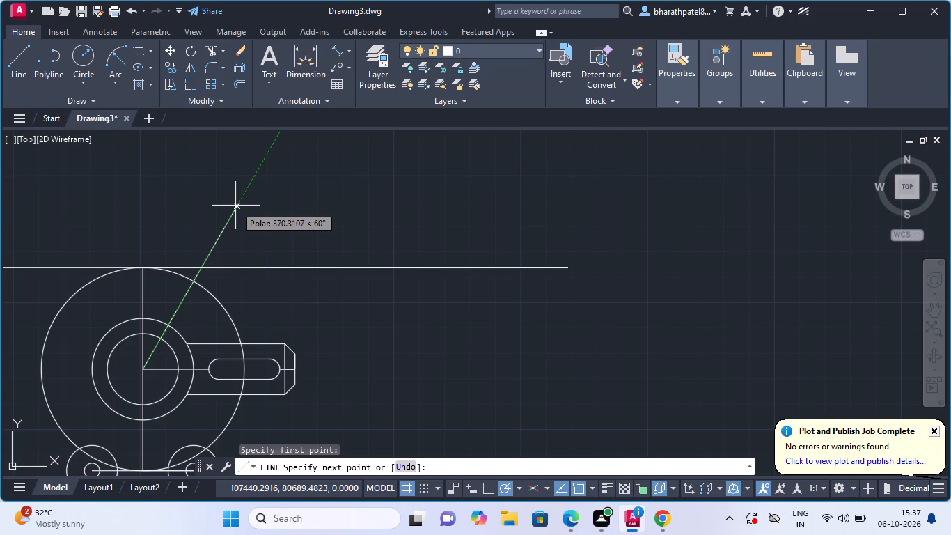
pyautogui.click(235, 206)
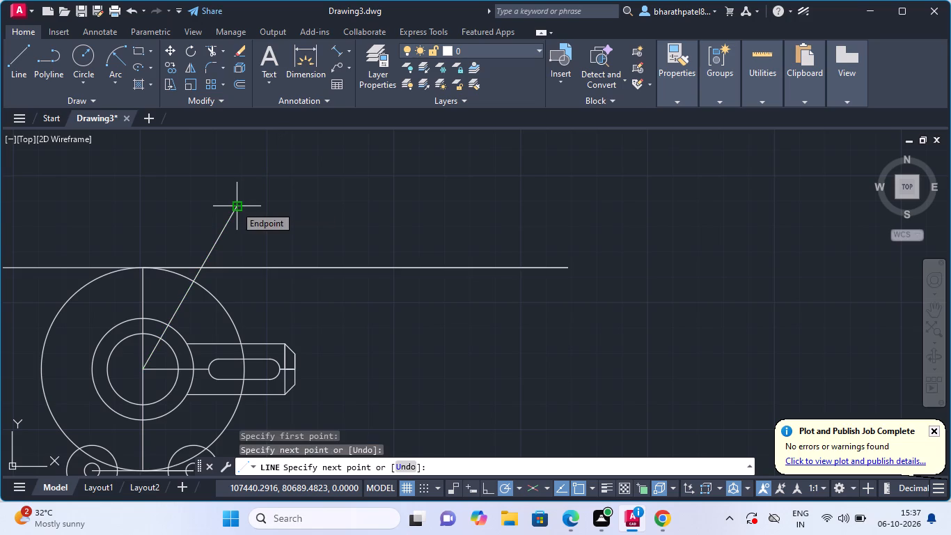
pyautogui.press('Escape')
# Draw a second line from the main circles' centre at 120°, about 416 long, crossing the top line.
pyautogui.click(16, 57)
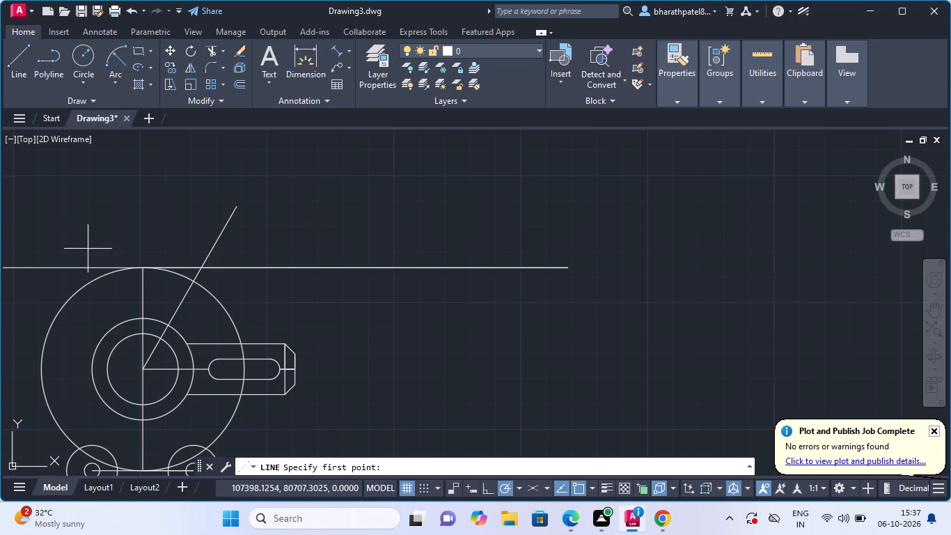
pyautogui.click(143, 367)
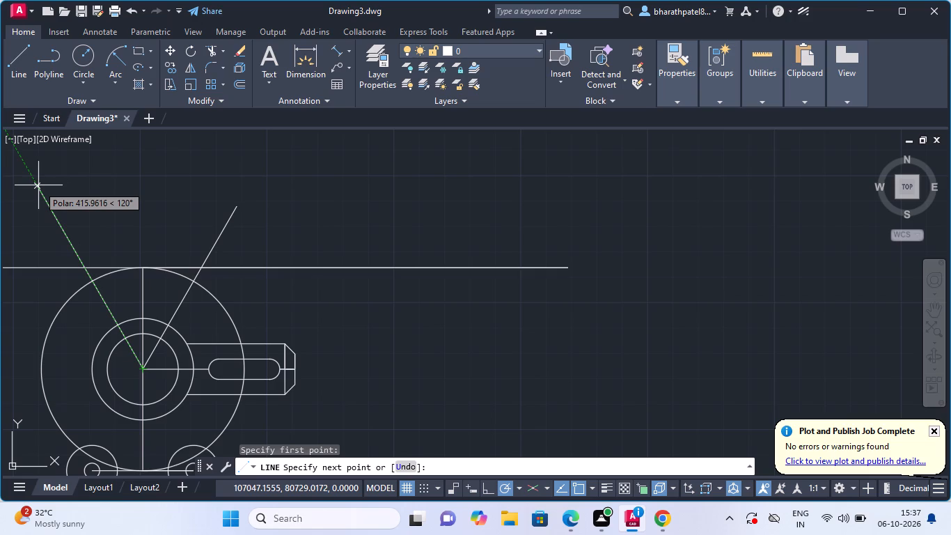
pyautogui.click(38, 185)
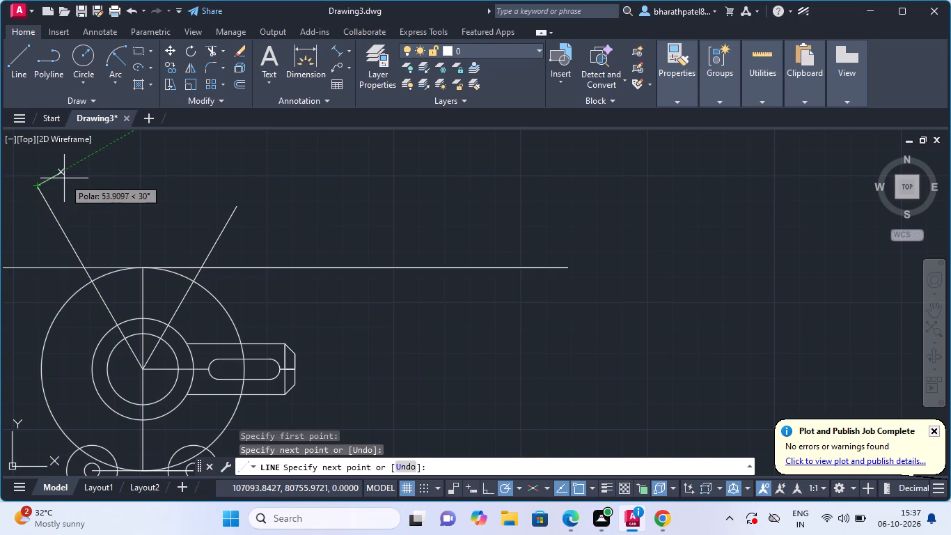
pyautogui.press('Escape')
# Draw a circle of radius 10 at each point where the 60° and 120° lines cross the top horizontal line.
pyautogui.scroll(-1, 166, 237)
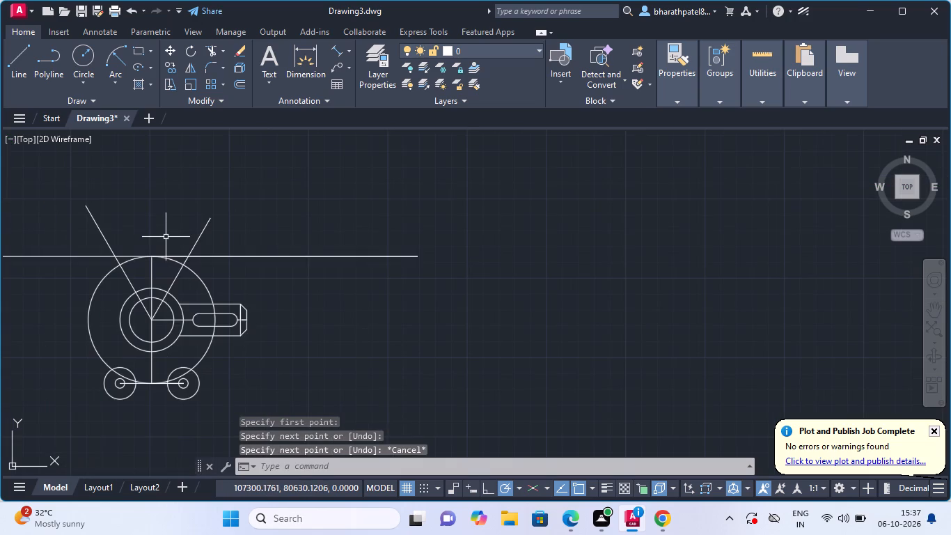
pyautogui.scroll(2, 157, 278)
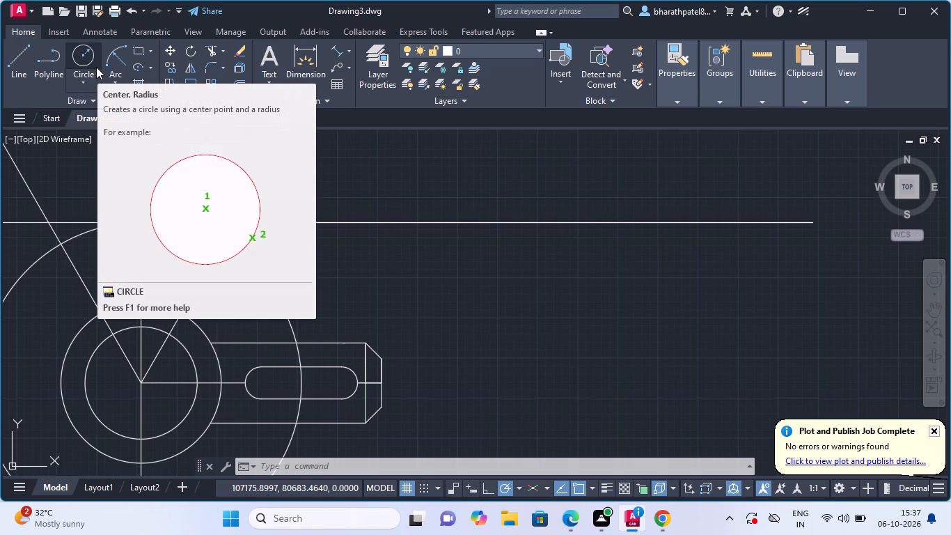
pyautogui.click(85, 56)
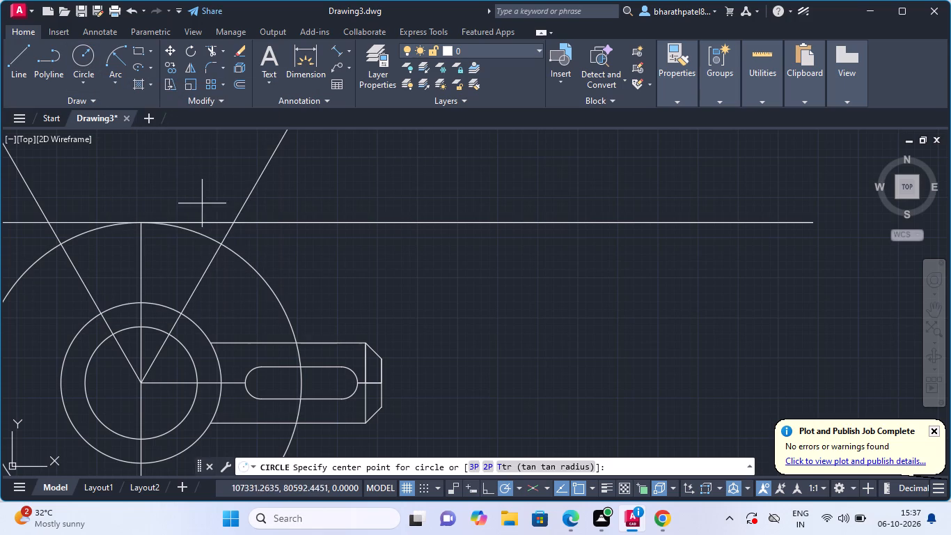
pyautogui.click(233, 225)
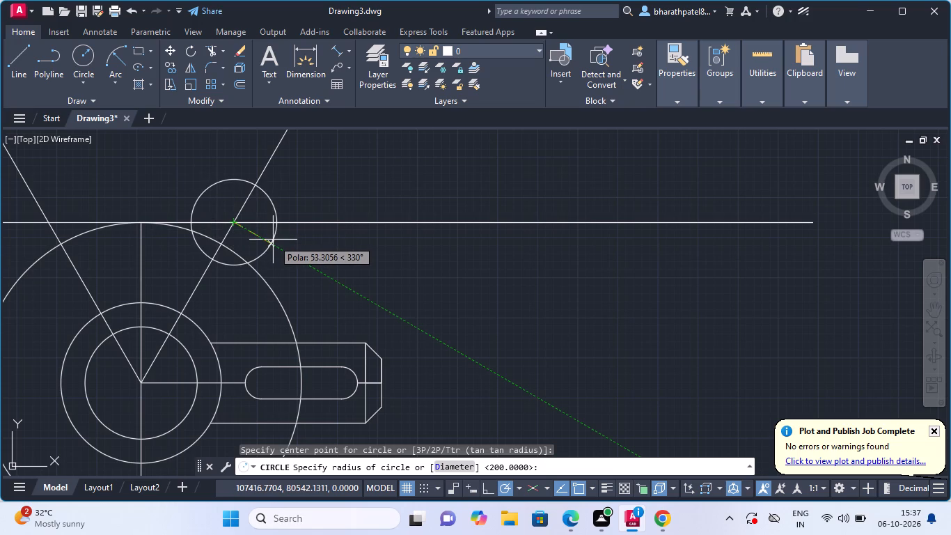
pyautogui.write('10')
pyautogui.press('Return')
pyautogui.click(79, 63)
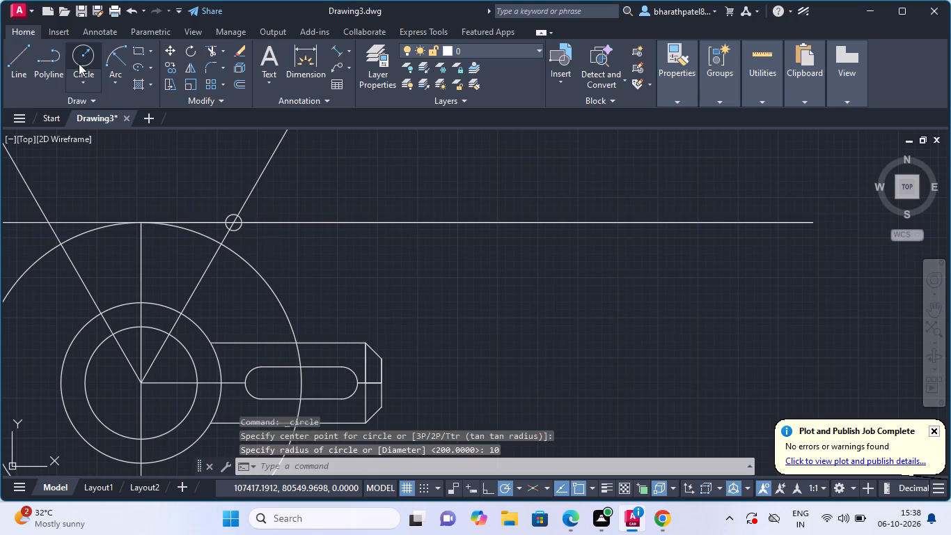
pyautogui.click(46, 224)
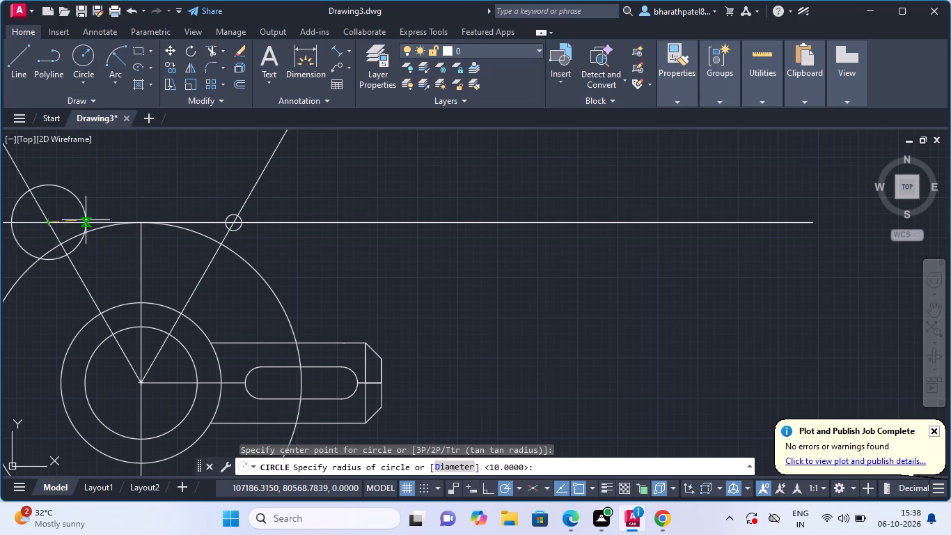
pyautogui.press('1')
pyautogui.press('0')
pyautogui.press('Return')
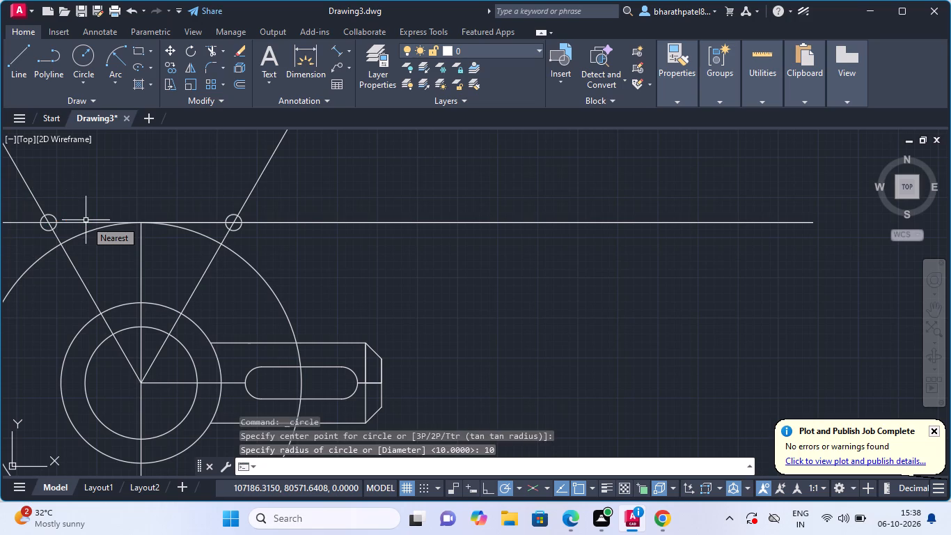
# Draw a concentric circle of radius 30 around each of the two radius 10 circles on the top line.
pyautogui.click(90, 74)
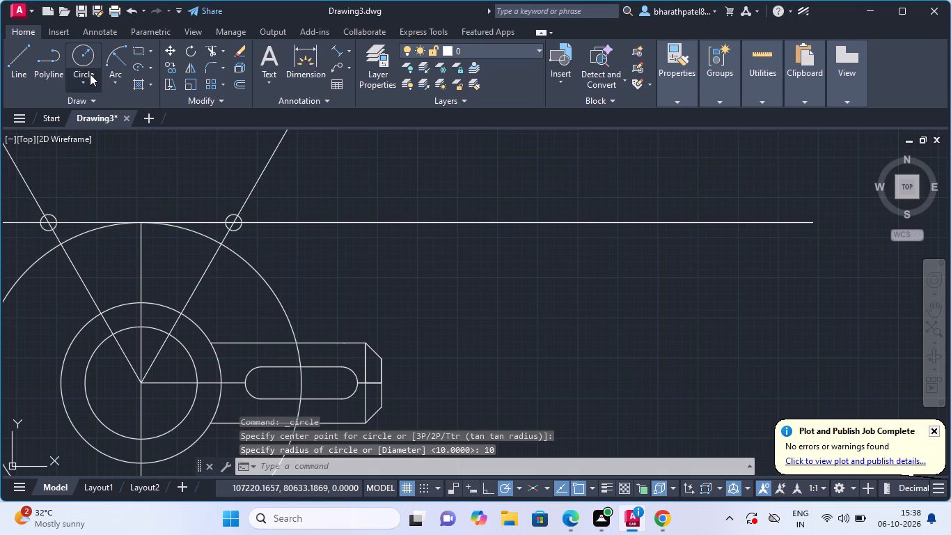
pyautogui.click(89, 56)
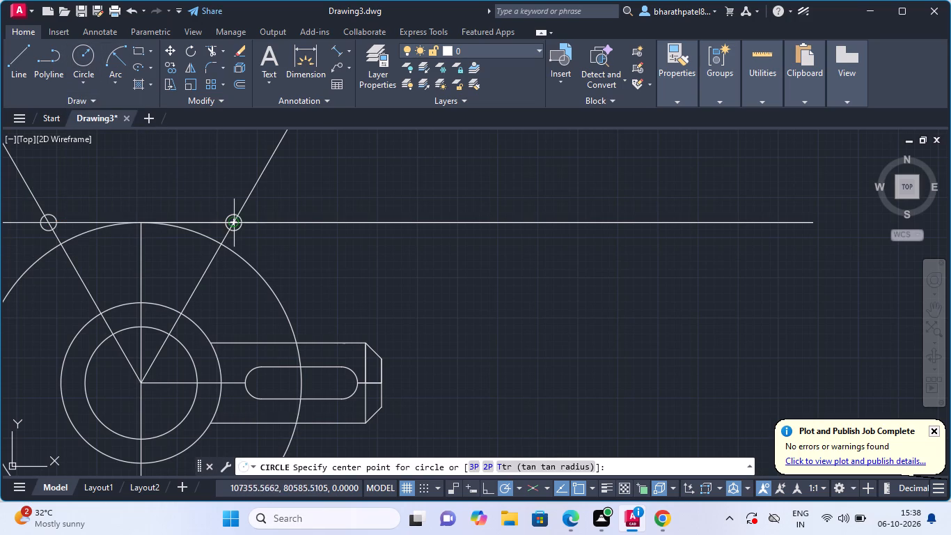
pyautogui.click(230, 221)
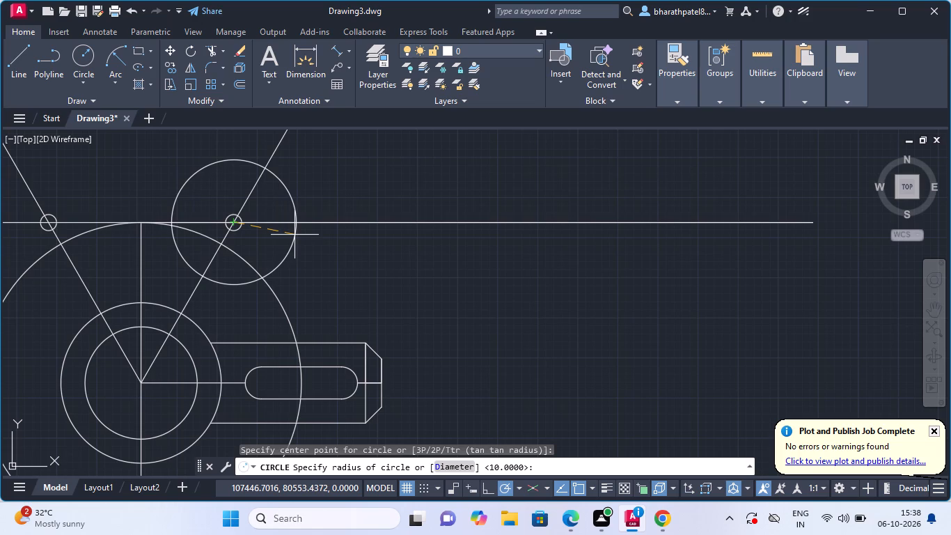
pyautogui.write('30')
pyautogui.press('Return')
pyautogui.press('space')
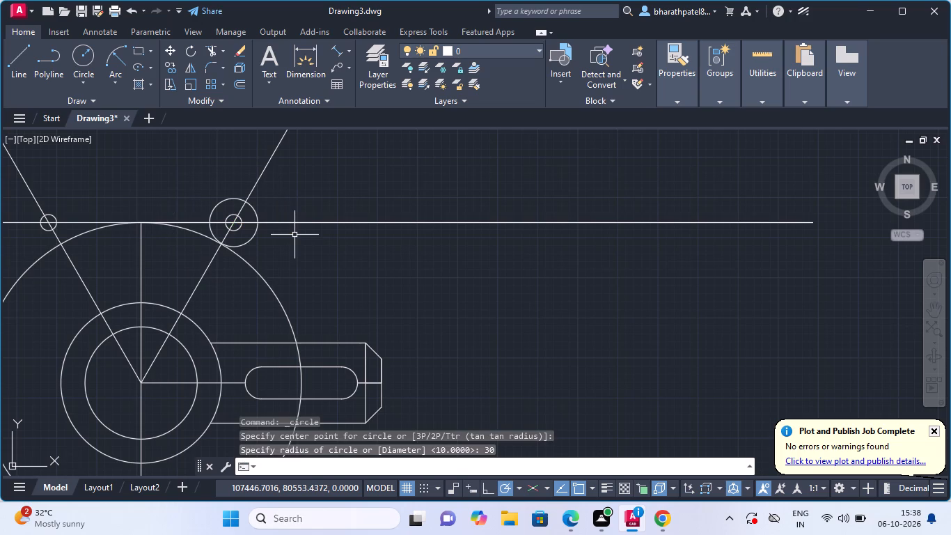
pyautogui.click(52, 226)
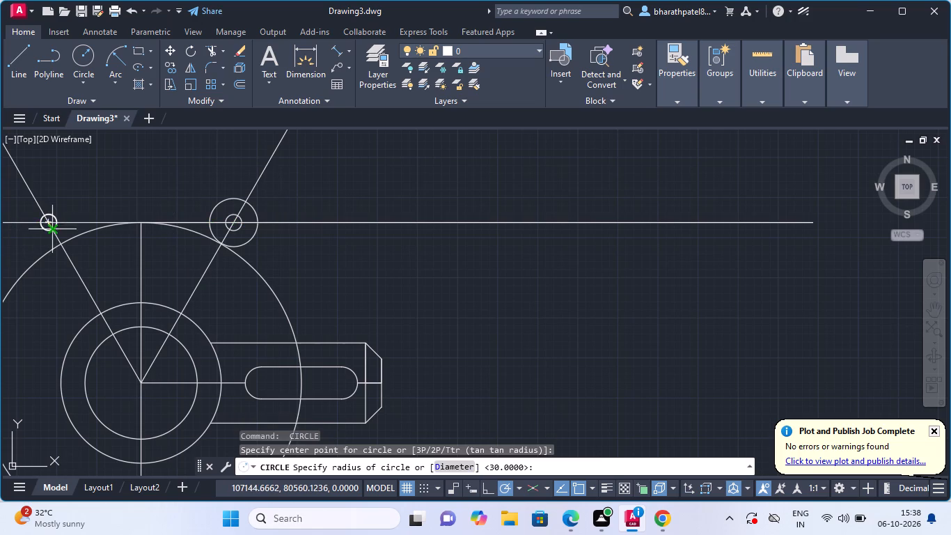
pyautogui.scroll(2, 86, 231)
pyautogui.scroll(-1, 86, 231)
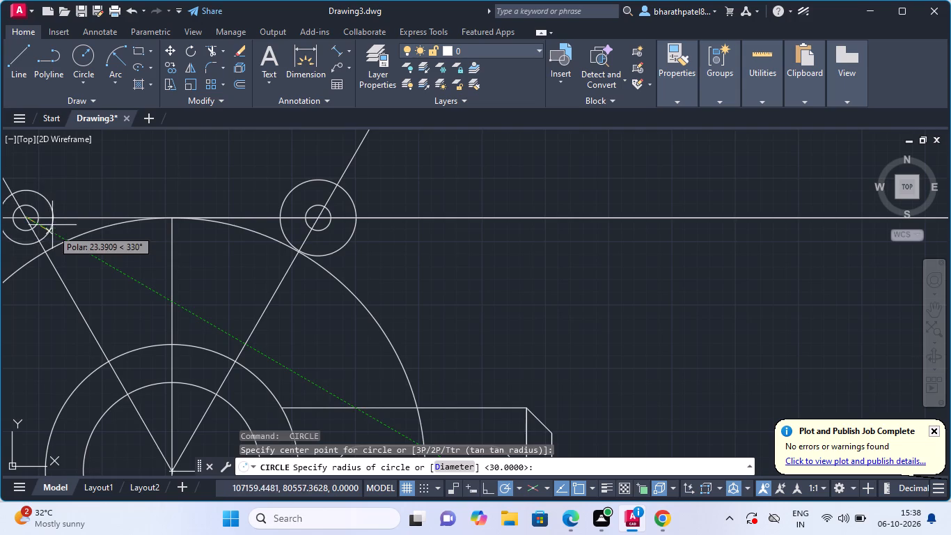
pyautogui.scroll(4, 26, 218)
pyautogui.scroll(-1, 52, 221)
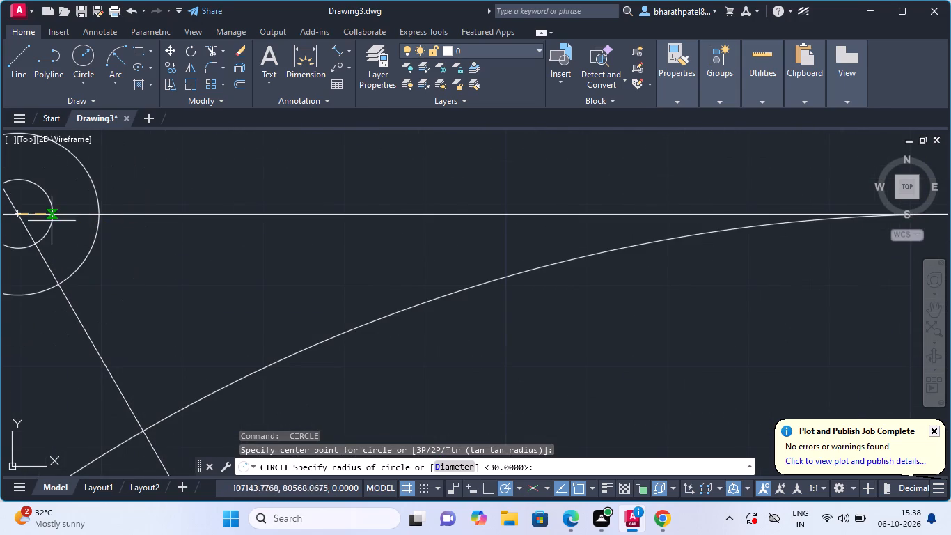
pyautogui.scroll(-1, 52, 221)
pyautogui.scroll(3, 20, 222)
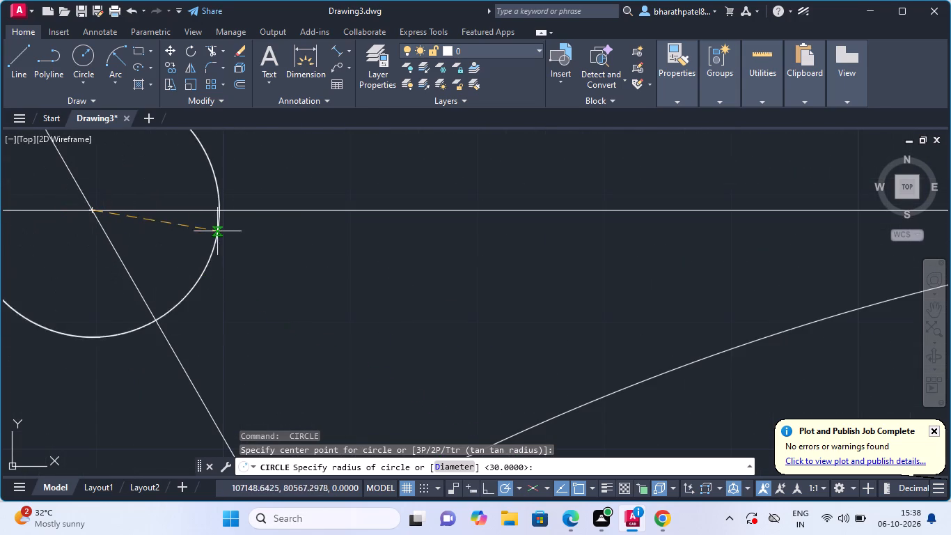
pyautogui.scroll(-3, 270, 241)
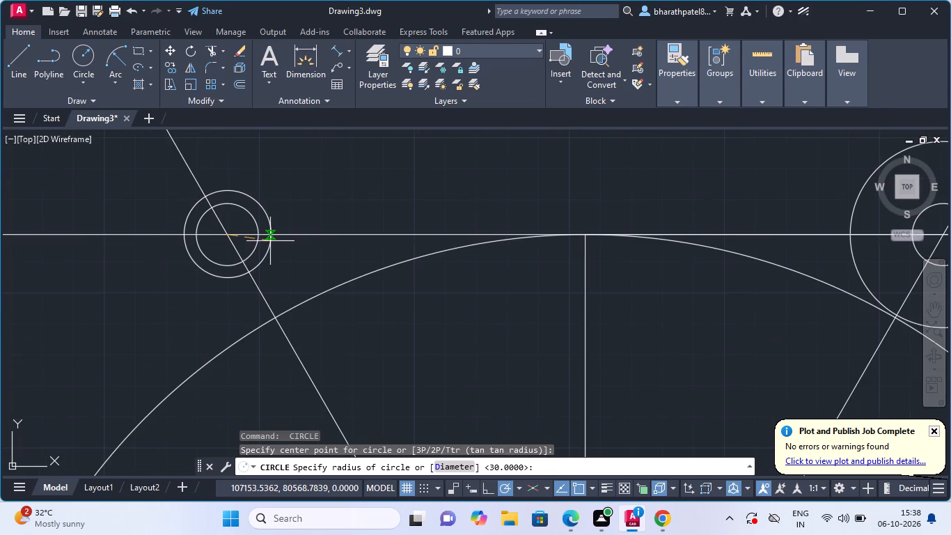
pyautogui.write('30')
pyautogui.press('Return')
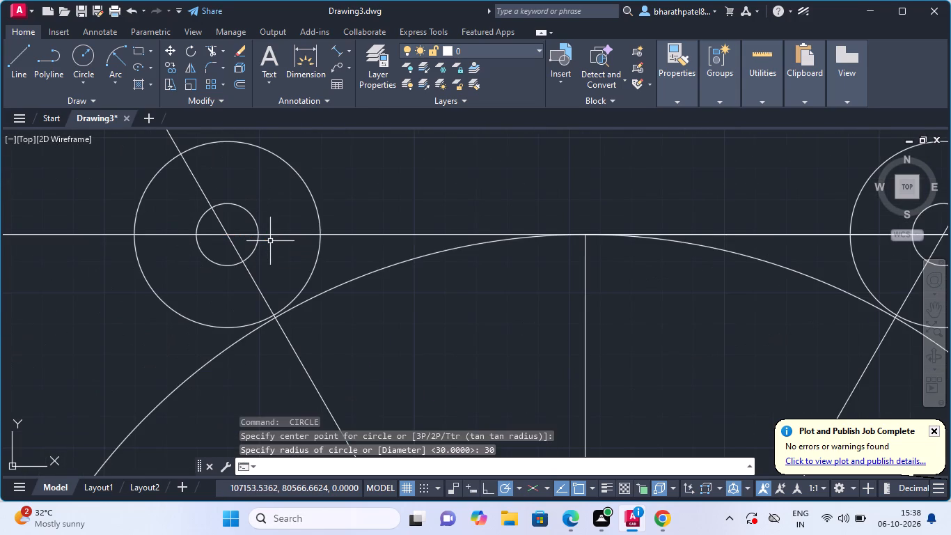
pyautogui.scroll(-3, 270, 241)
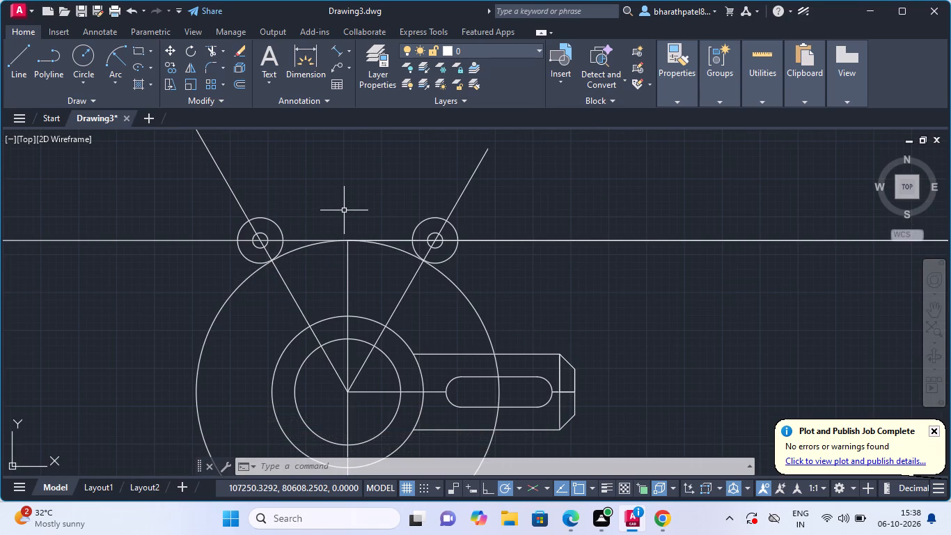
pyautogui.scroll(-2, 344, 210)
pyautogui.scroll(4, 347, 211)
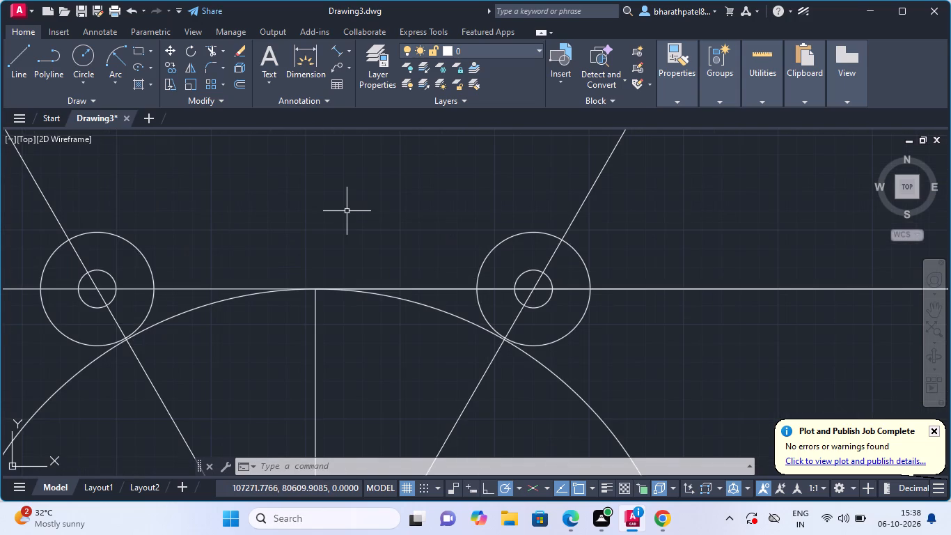
# Delete the radius 10 and radius 30 circles where the 60° line crosses the top horizontal line.
pyautogui.scroll(-2, 347, 211)
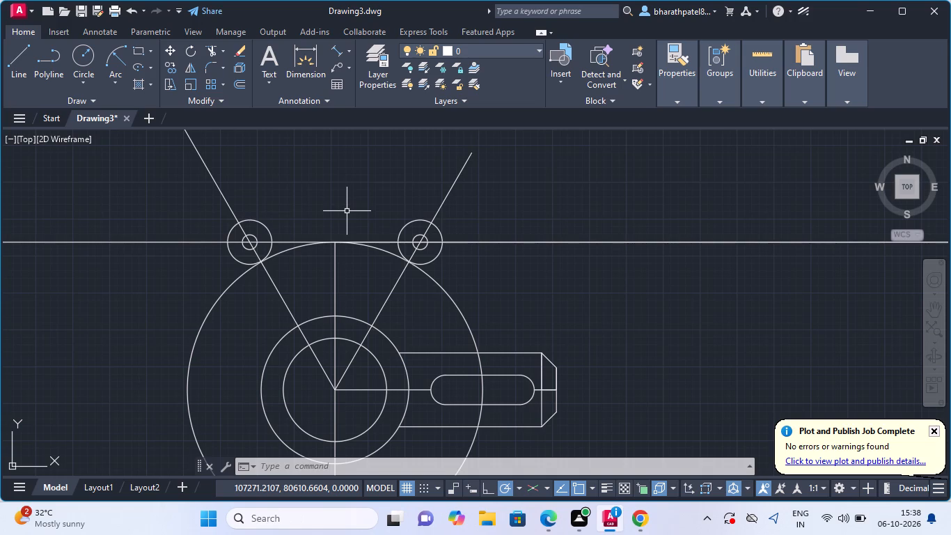
pyautogui.click(404, 225)
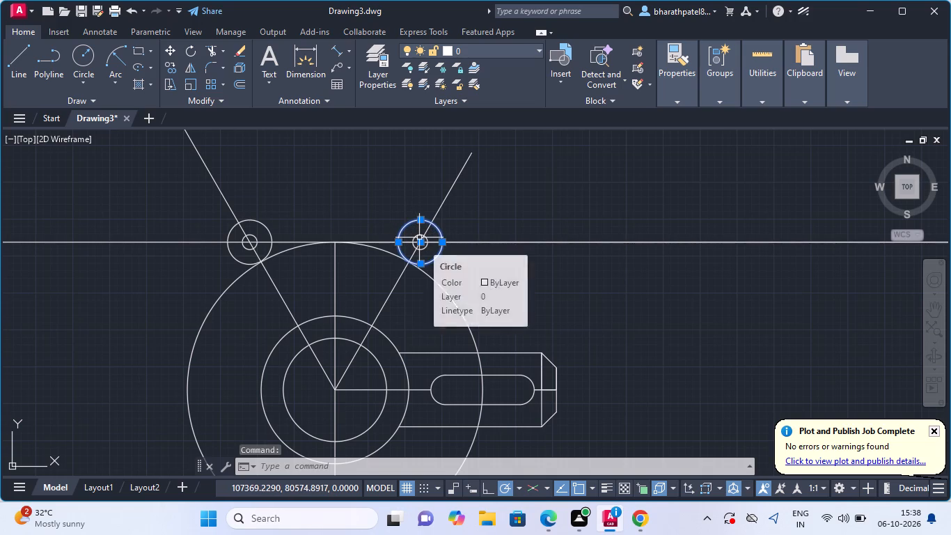
pyautogui.click(418, 235)
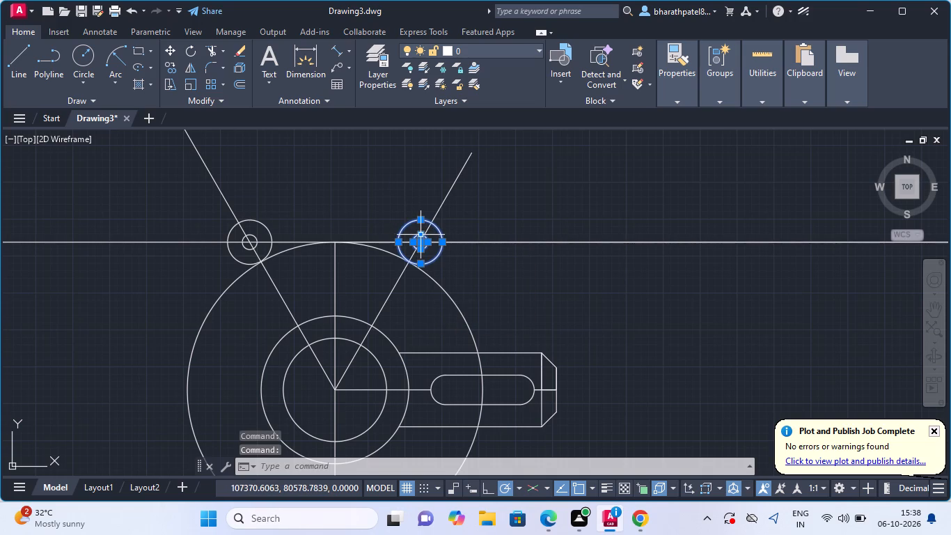
pyautogui.press('Delete')
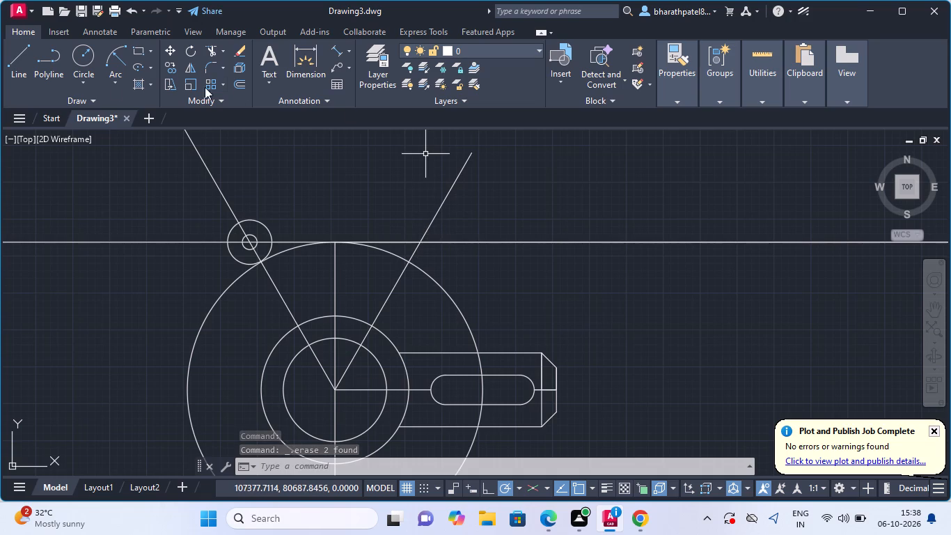
# Draw a circle of radius 10 centred where the 60° line crosses the large outer circle.
pyautogui.click(84, 54)
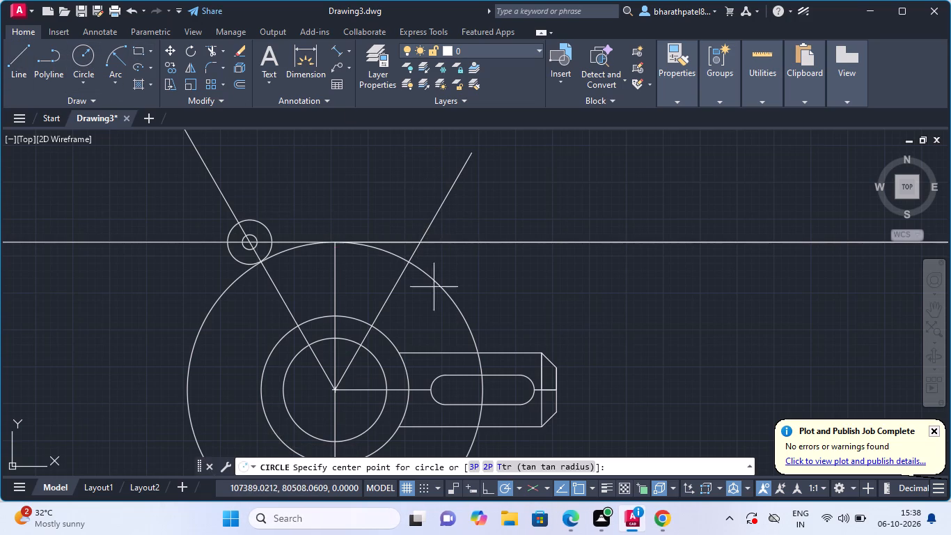
pyautogui.scroll(3, 425, 277)
pyautogui.click(347, 213)
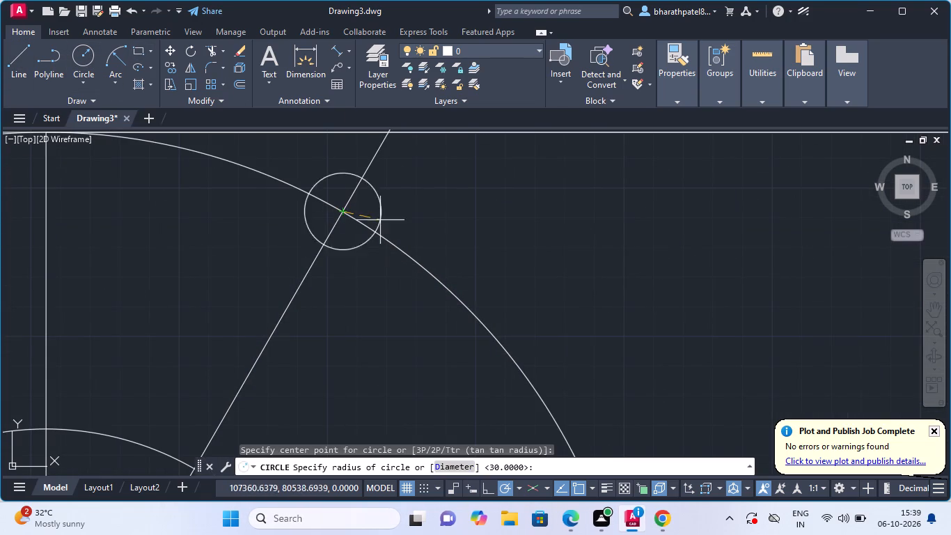
pyautogui.write('10')
pyautogui.press('Return')
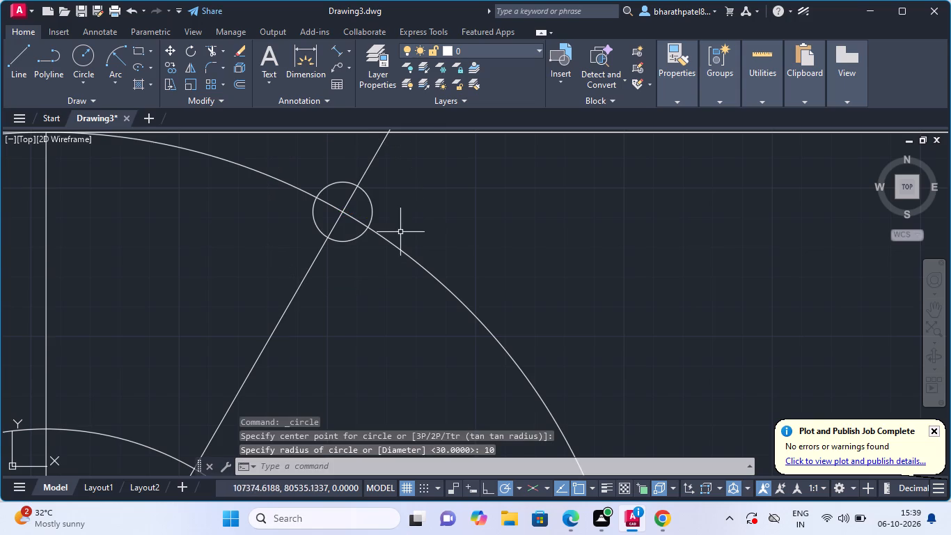
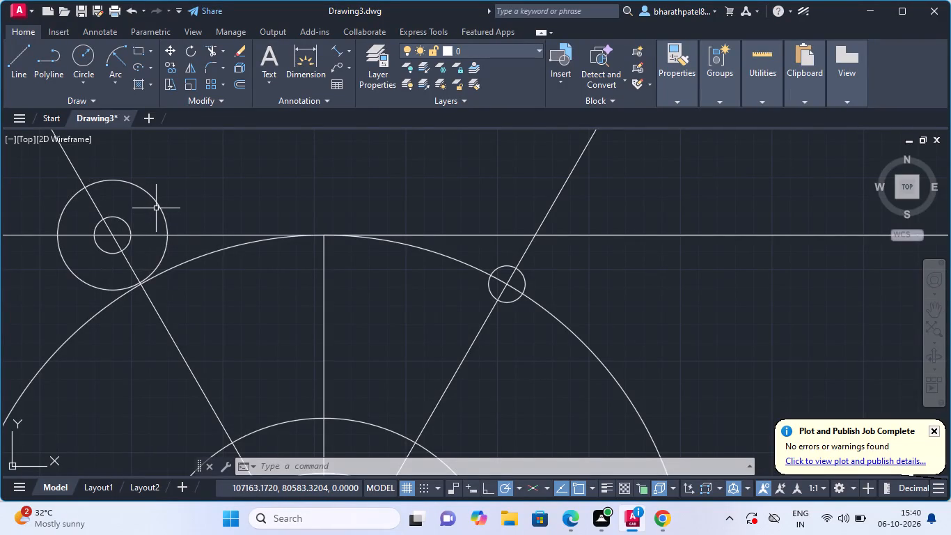
# Draw a concentric circle of radius 30 around the radius 10 circle where the 60° line crosses the large outer circle.
pyautogui.click(76, 55)
pyautogui.click(508, 287)
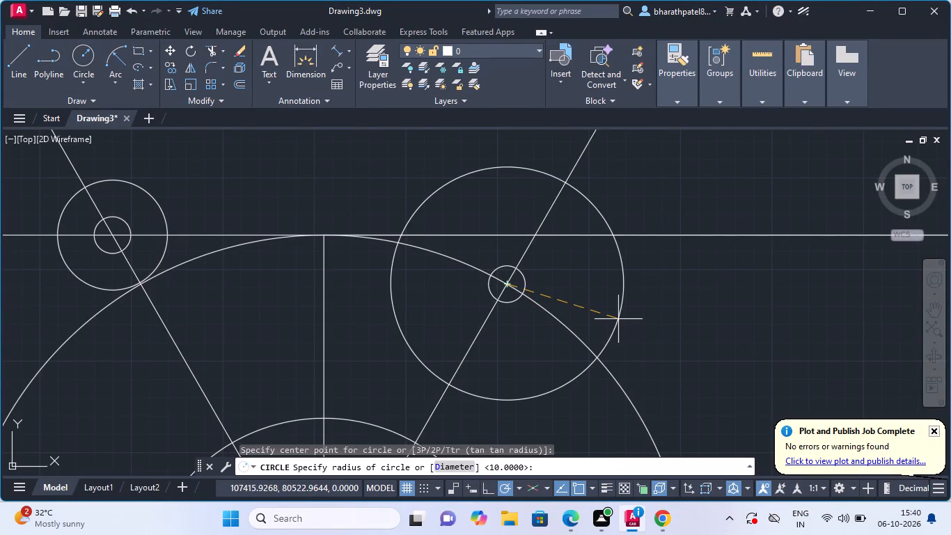
pyautogui.write('30')
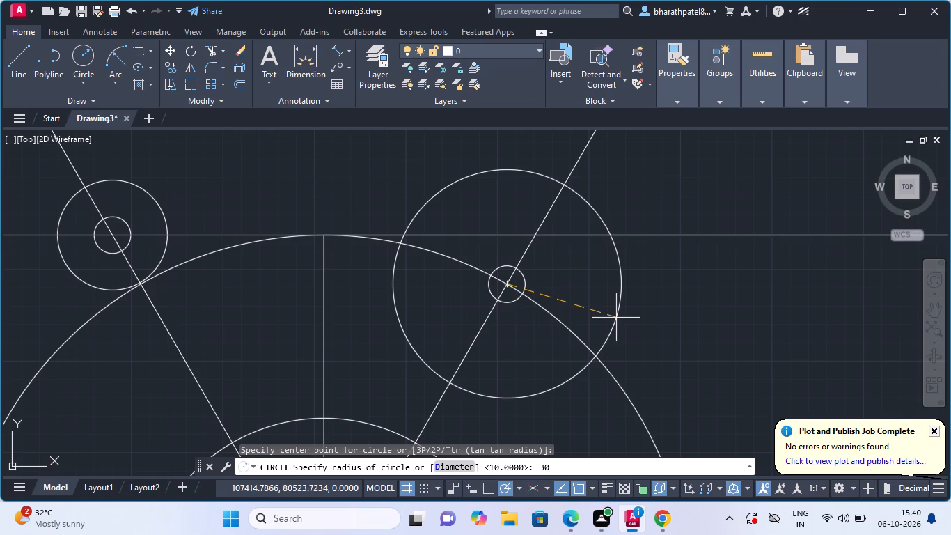
pyautogui.press('Return')
# Delete the radius 10 and radius 30 circles where the 120° line crosses the top horizontal line.
pyautogui.scroll(1, 616, 318)
pyautogui.scroll(-4, 527, 263)
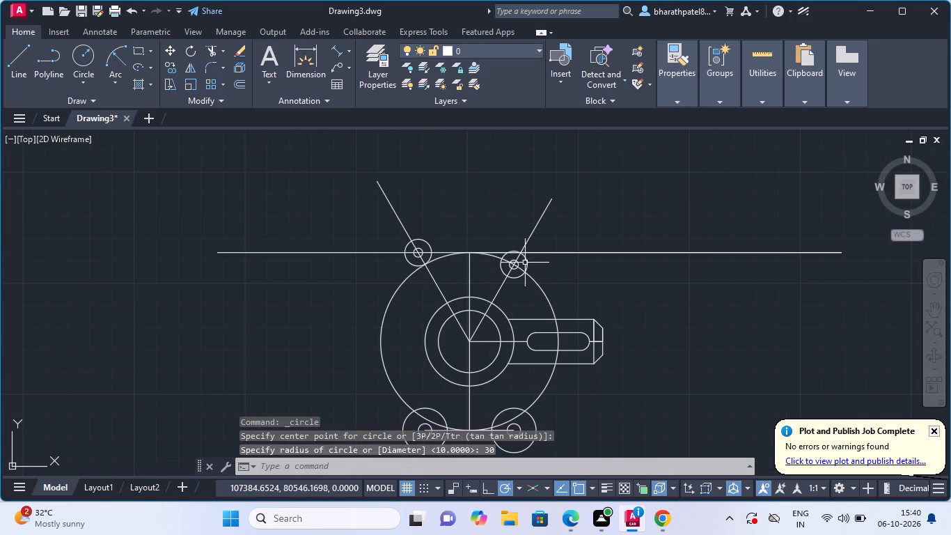
pyautogui.scroll(4, 431, 243)
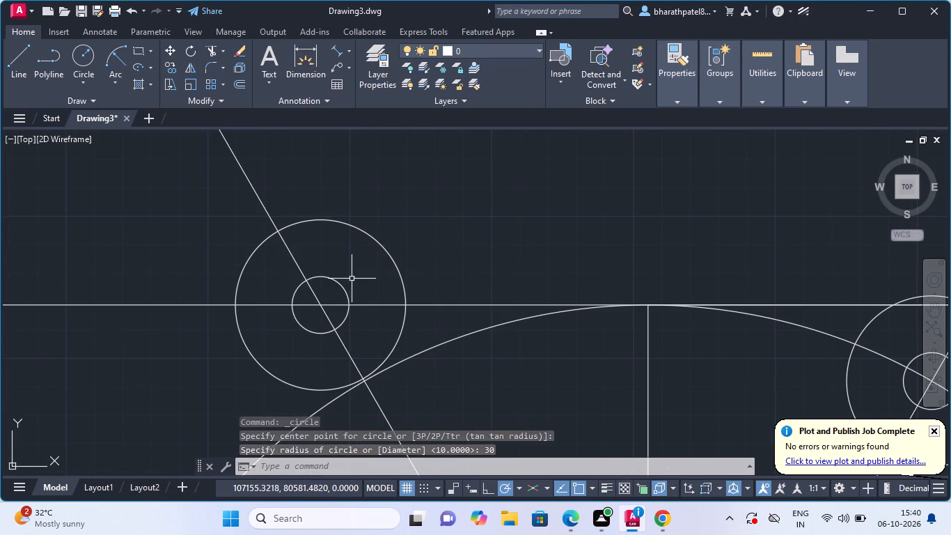
pyautogui.click(340, 286)
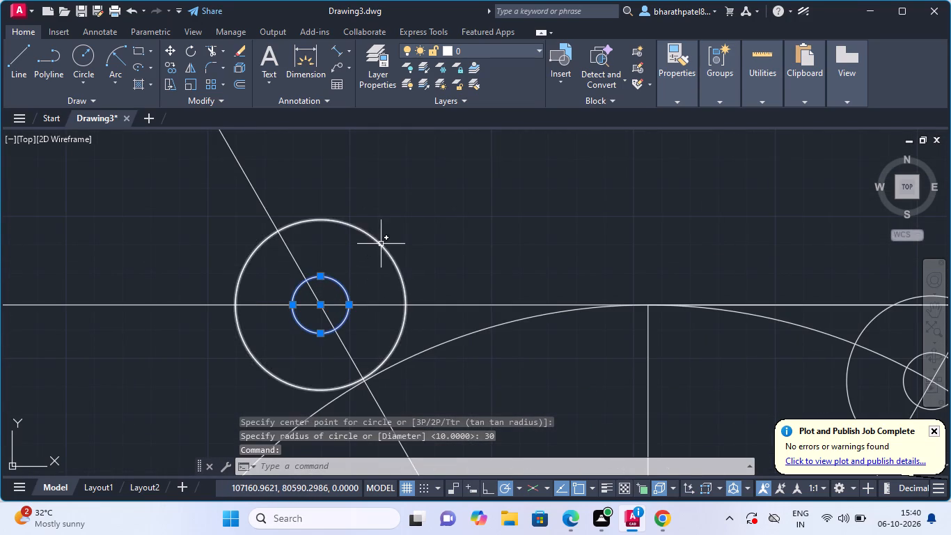
pyautogui.click(381, 244)
pyautogui.press('Delete')
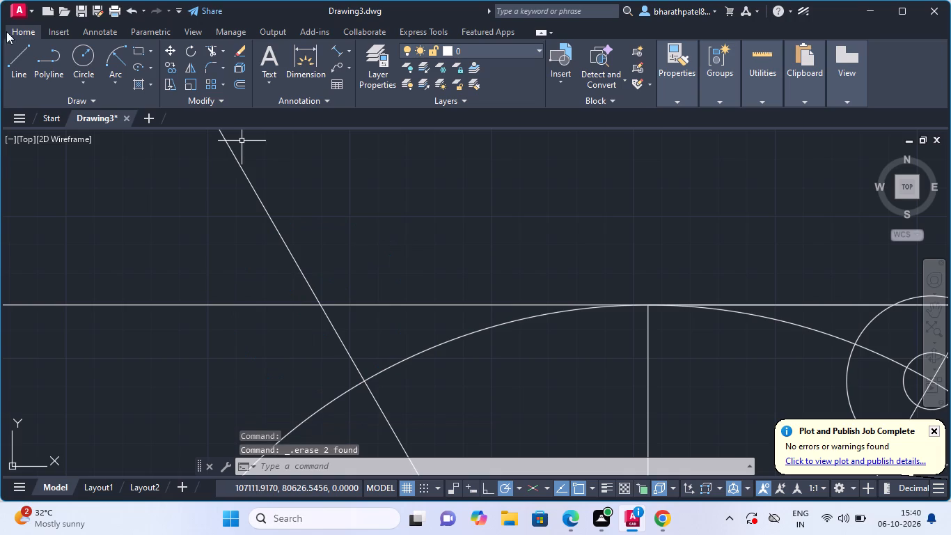
# Draw concentric circles of radius 10 and radius 30 centred where the 120° line crosses the large outer circle.
pyautogui.click(82, 61)
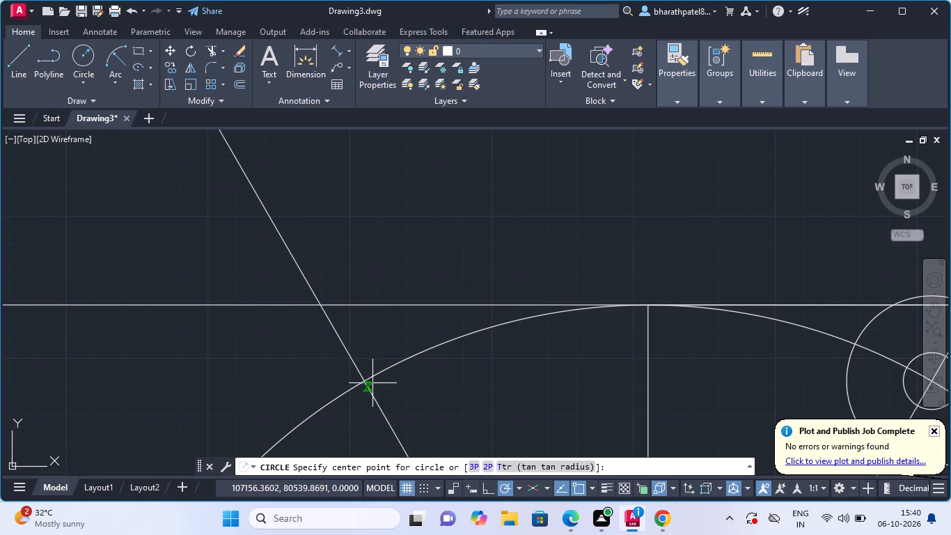
pyautogui.click(368, 380)
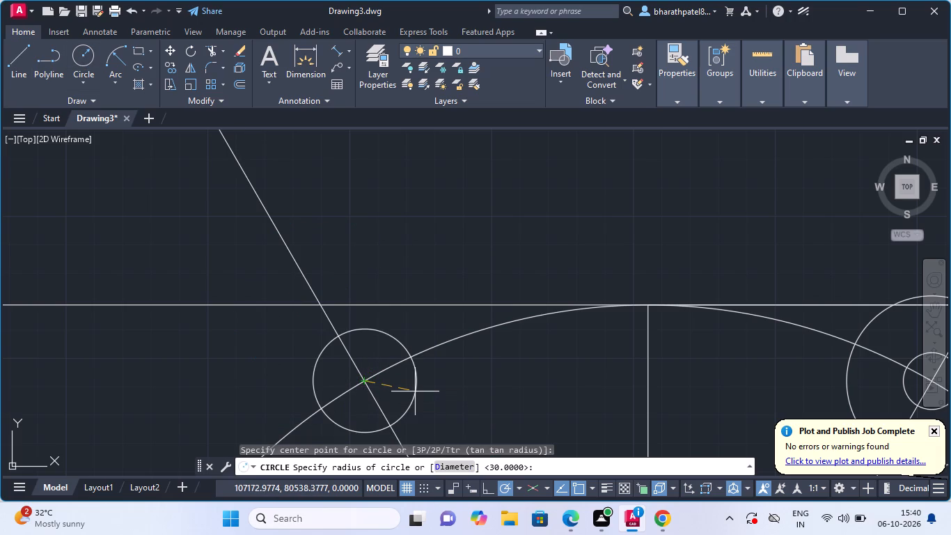
pyautogui.write('10')
pyautogui.press('Return')
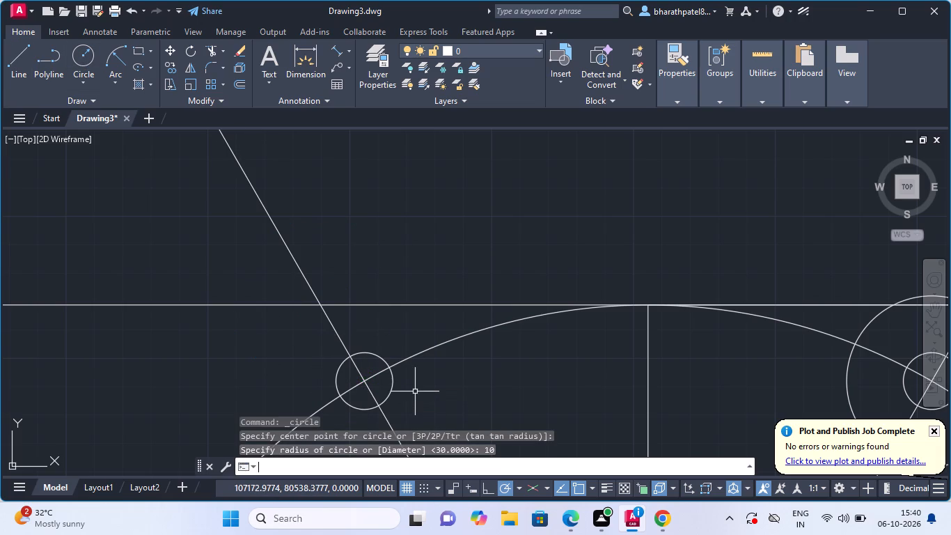
pyautogui.click(88, 61)
pyautogui.scroll(-1, 309, 277)
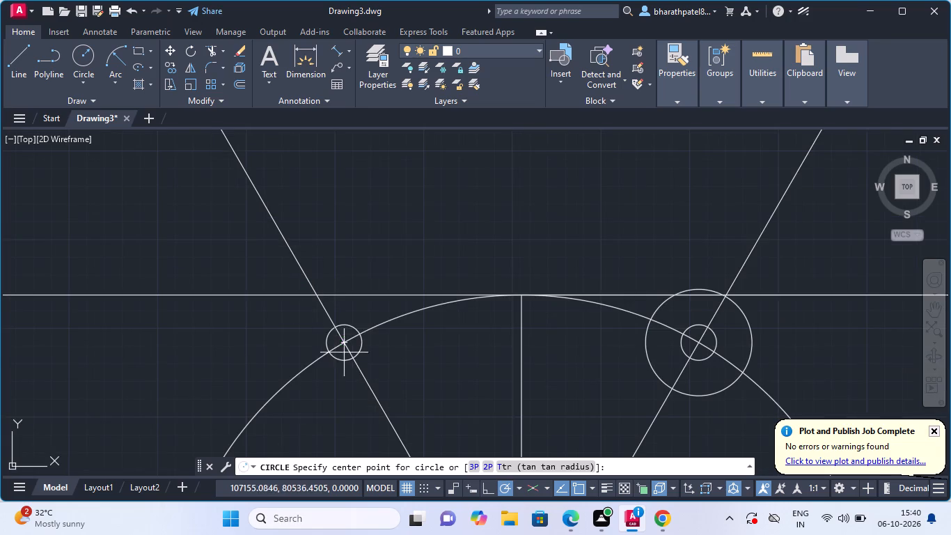
pyautogui.scroll(2, 344, 363)
pyautogui.click(338, 313)
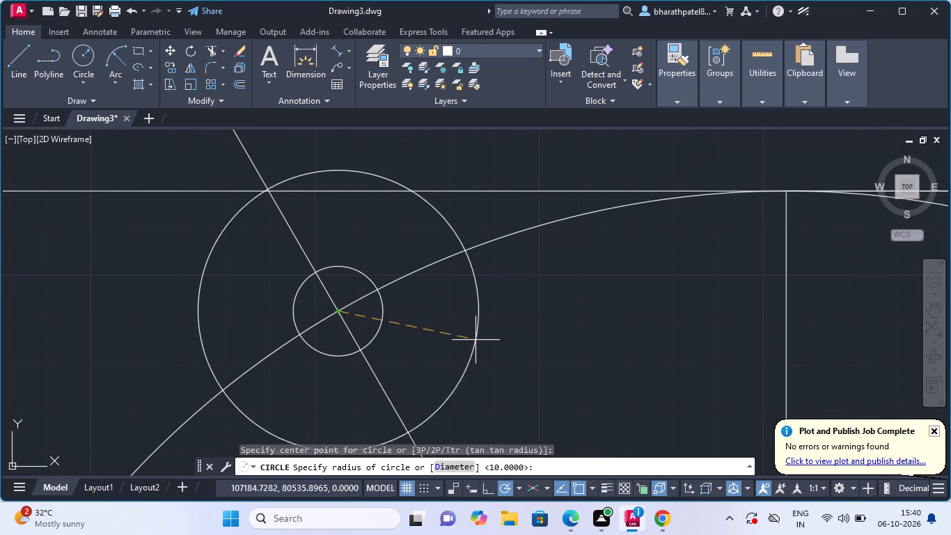
pyautogui.press('3')
pyautogui.press('0')
pyautogui.press('Return')
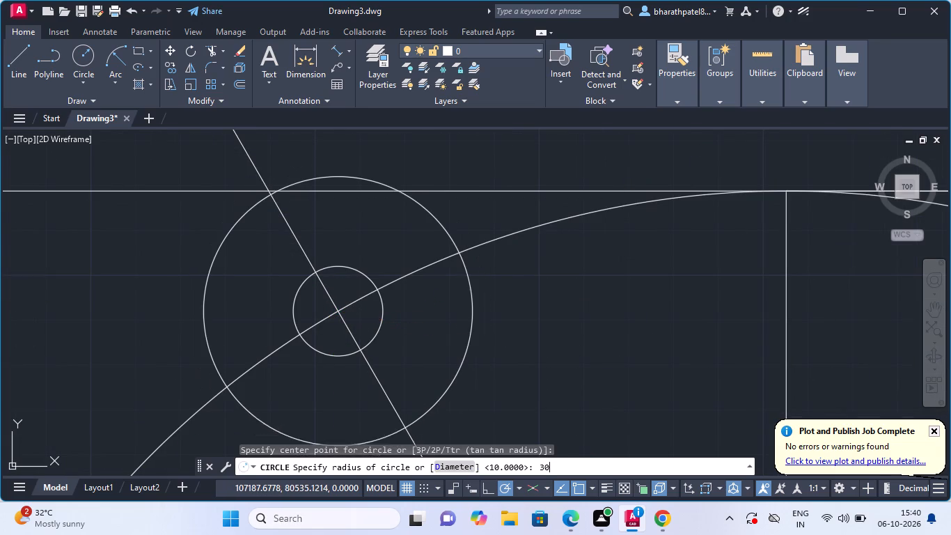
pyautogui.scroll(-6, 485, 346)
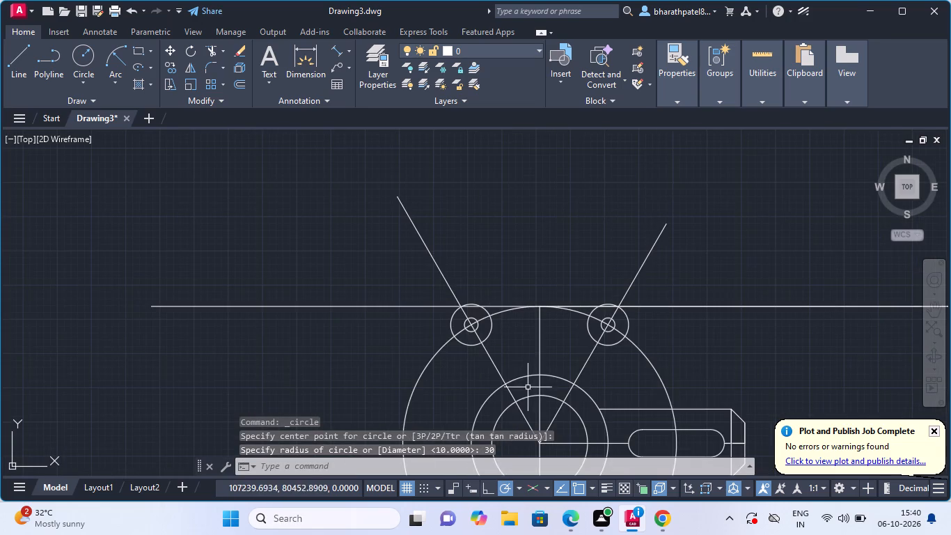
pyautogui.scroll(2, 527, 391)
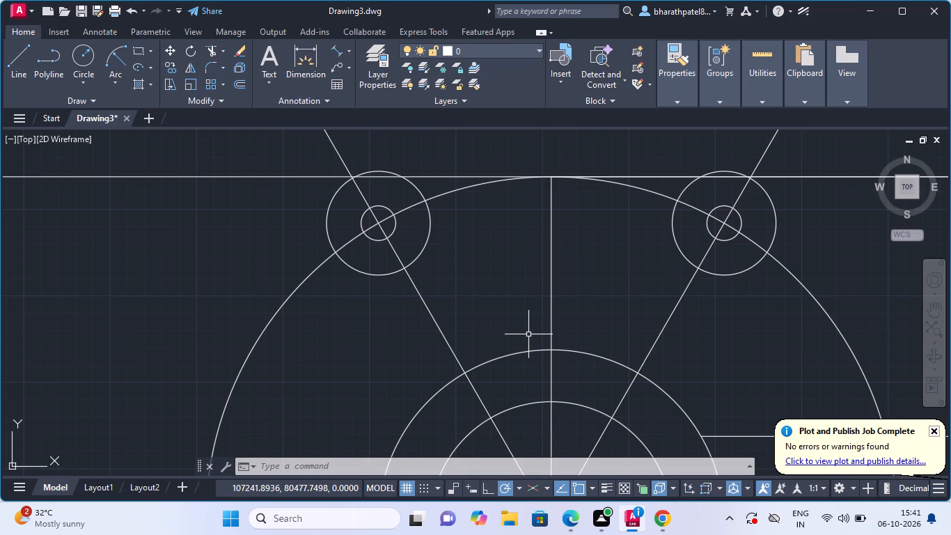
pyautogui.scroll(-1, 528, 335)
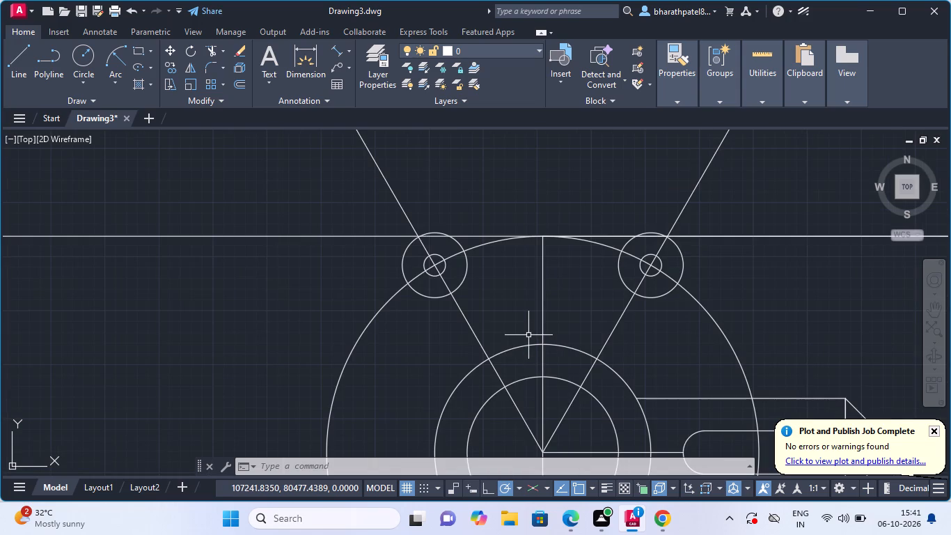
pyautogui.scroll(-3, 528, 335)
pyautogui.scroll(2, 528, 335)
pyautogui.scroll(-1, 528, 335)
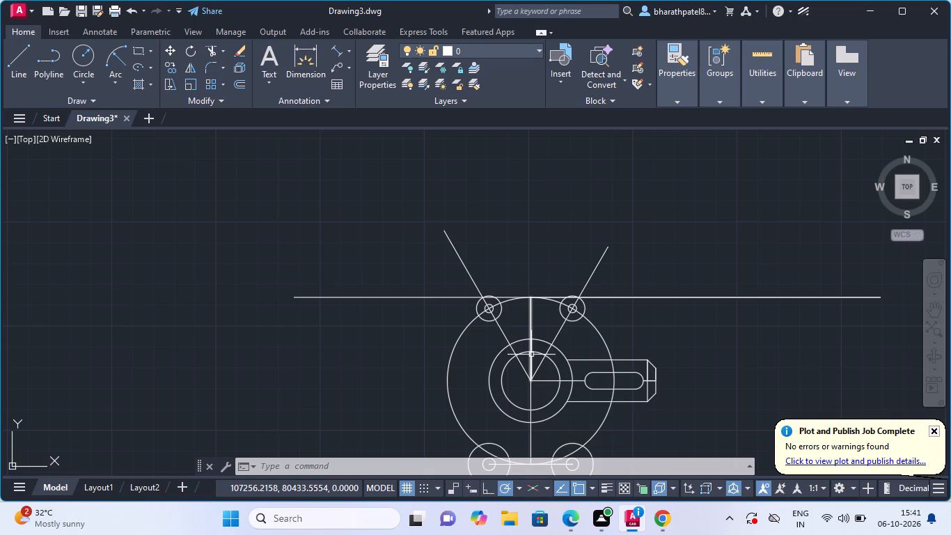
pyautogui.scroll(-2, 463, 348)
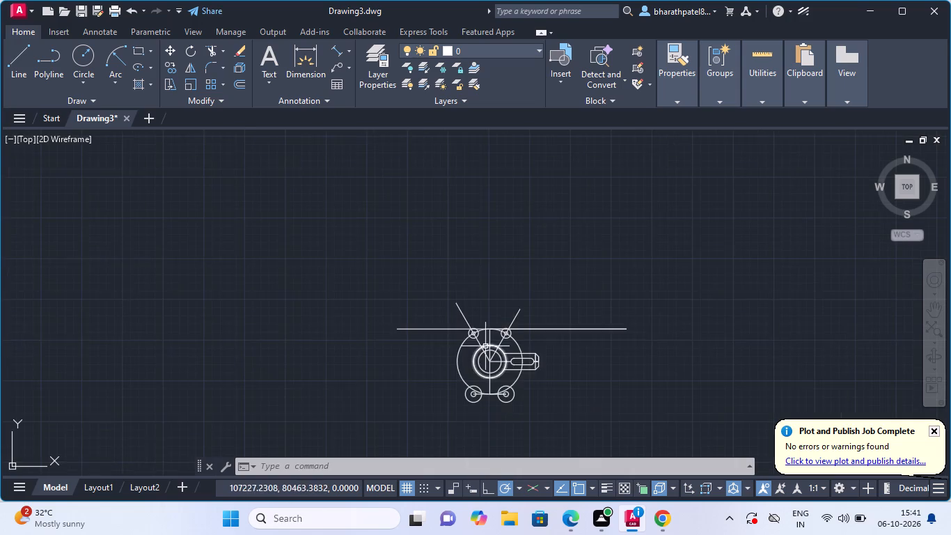
# Delete both horizontal construction lines that touch the top of the large outer circle.
pyautogui.scroll(4, 489, 341)
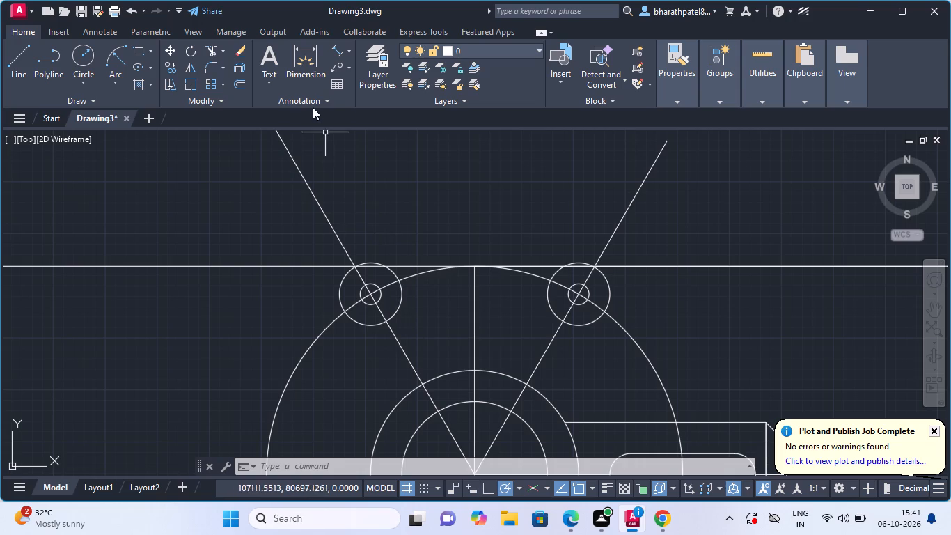
pyautogui.click(237, 264)
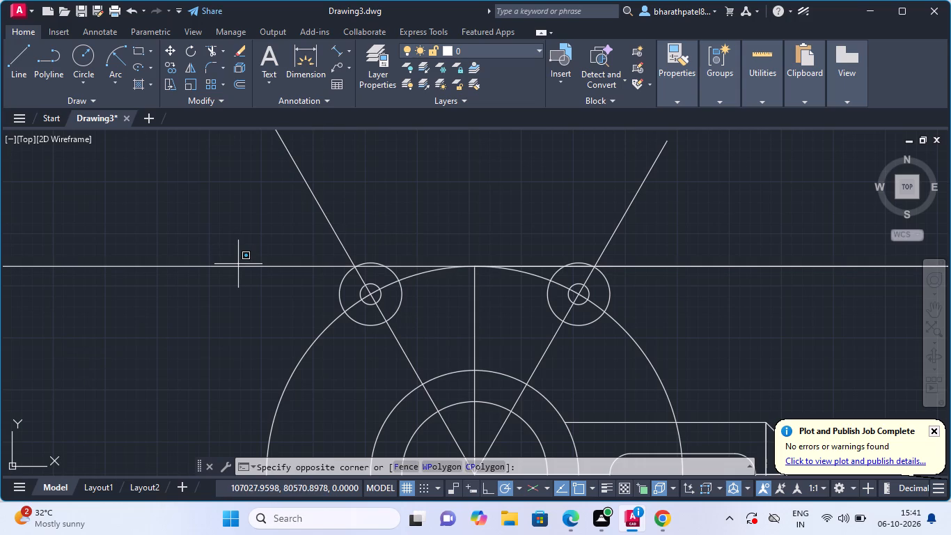
pyautogui.click(240, 266)
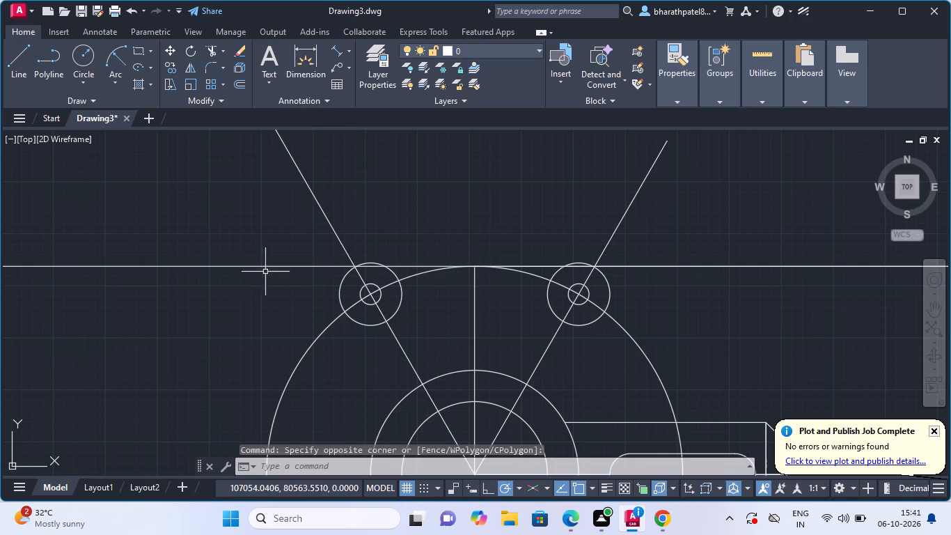
pyautogui.click(247, 266)
pyautogui.press('Delete')
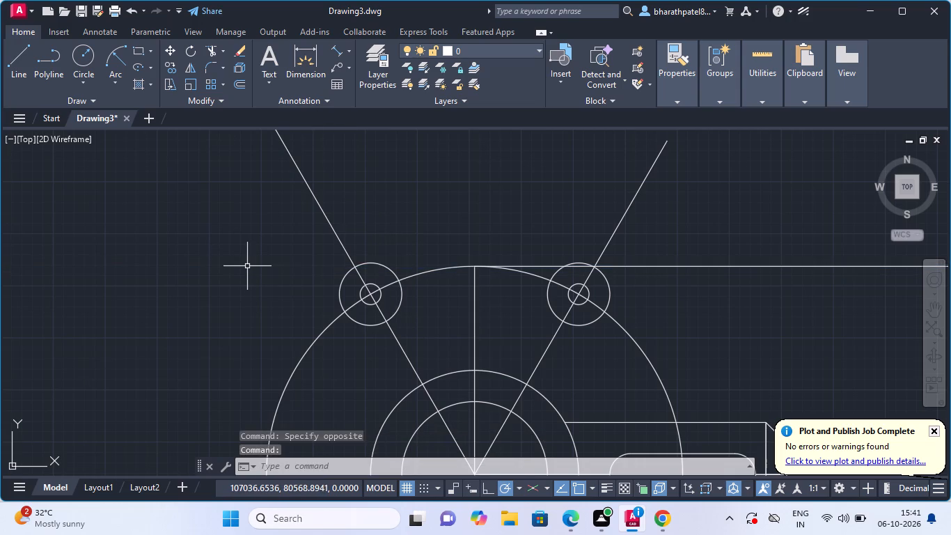
pyautogui.click(643, 265)
pyautogui.press('Delete')
pyautogui.scroll(1, 643, 265)
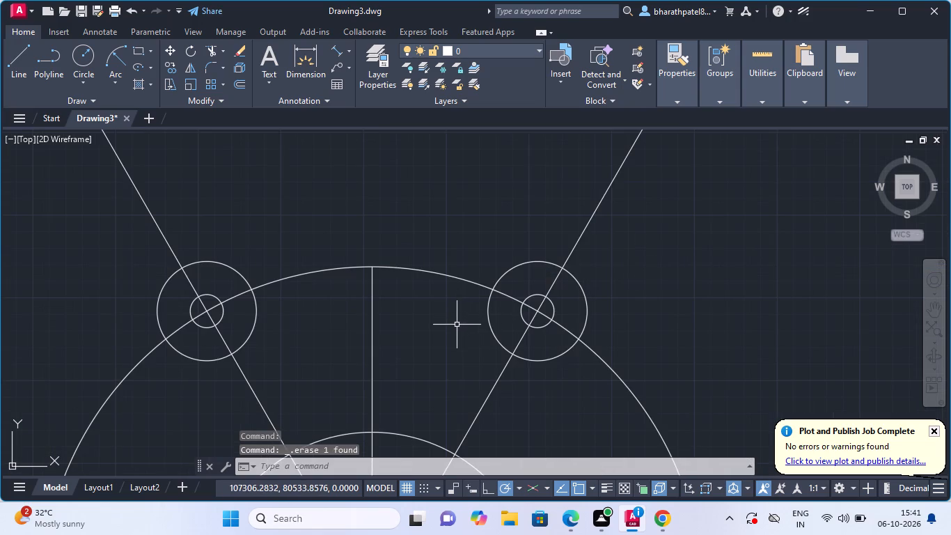
pyautogui.scroll(-2, 435, 311)
pyautogui.scroll(2, 407, 339)
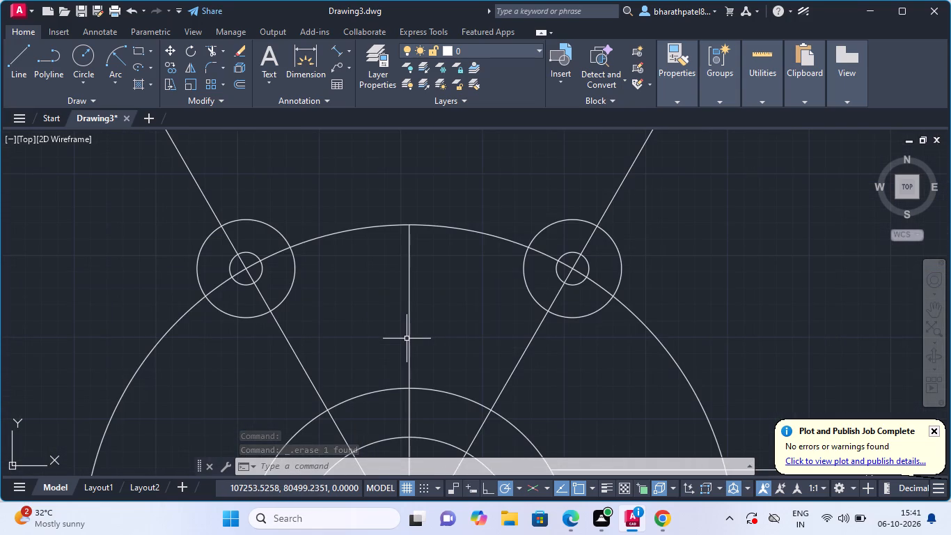
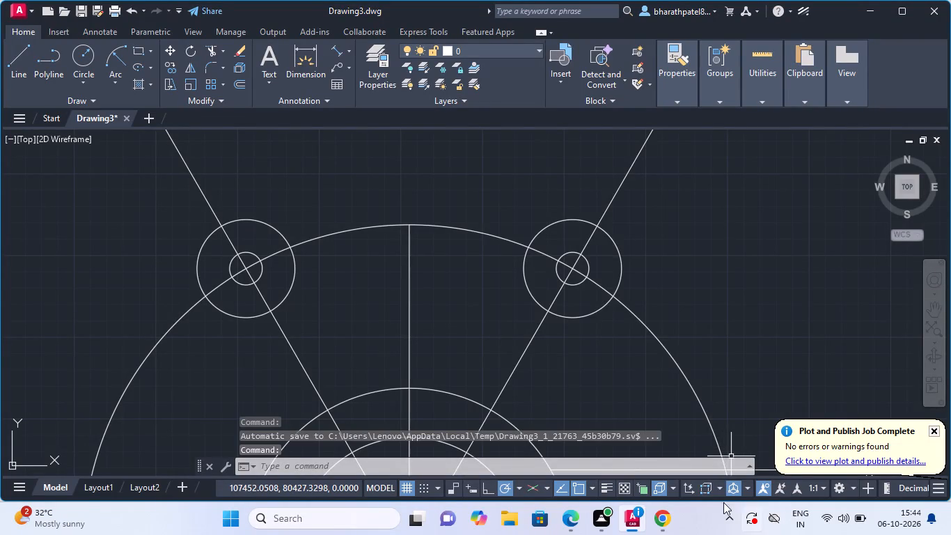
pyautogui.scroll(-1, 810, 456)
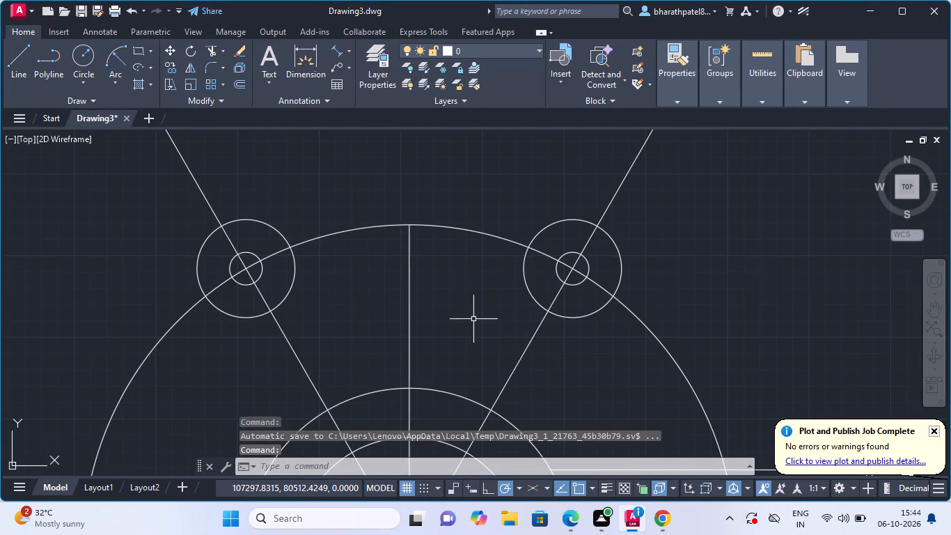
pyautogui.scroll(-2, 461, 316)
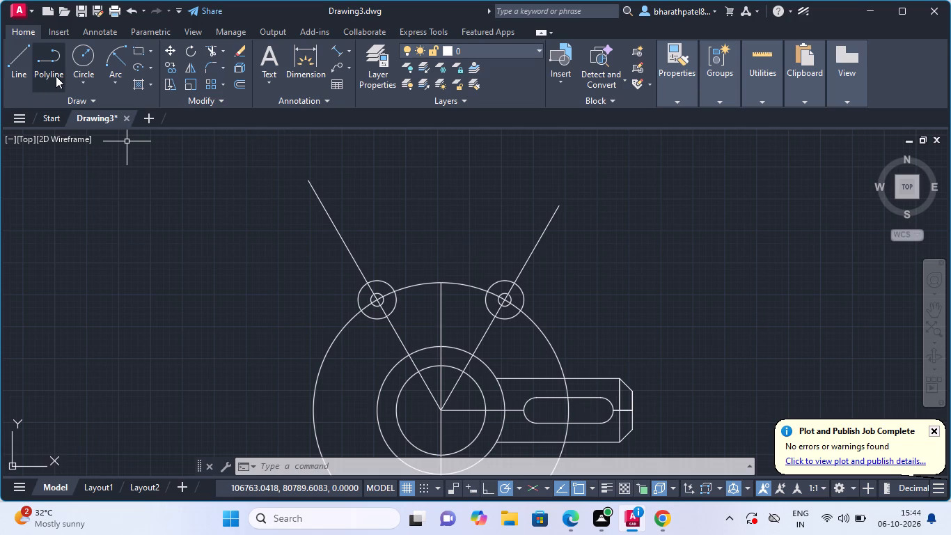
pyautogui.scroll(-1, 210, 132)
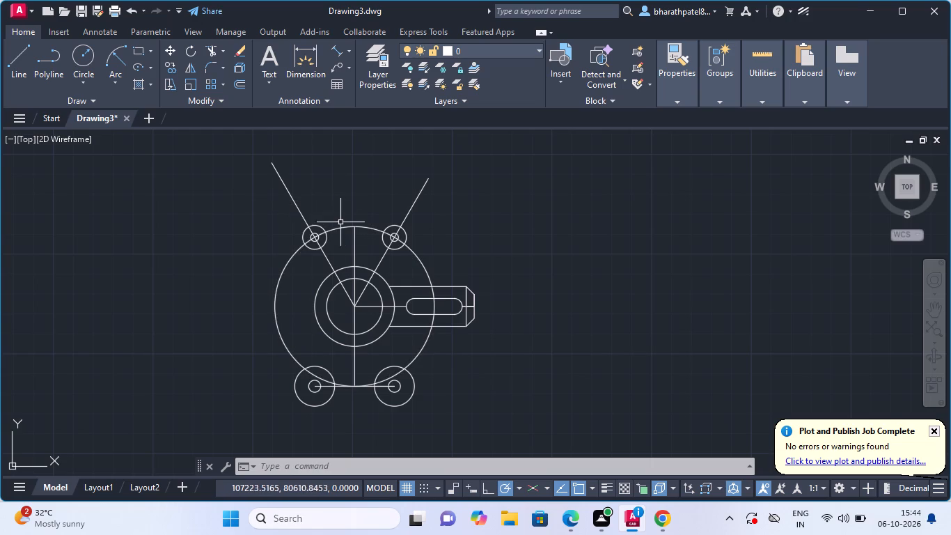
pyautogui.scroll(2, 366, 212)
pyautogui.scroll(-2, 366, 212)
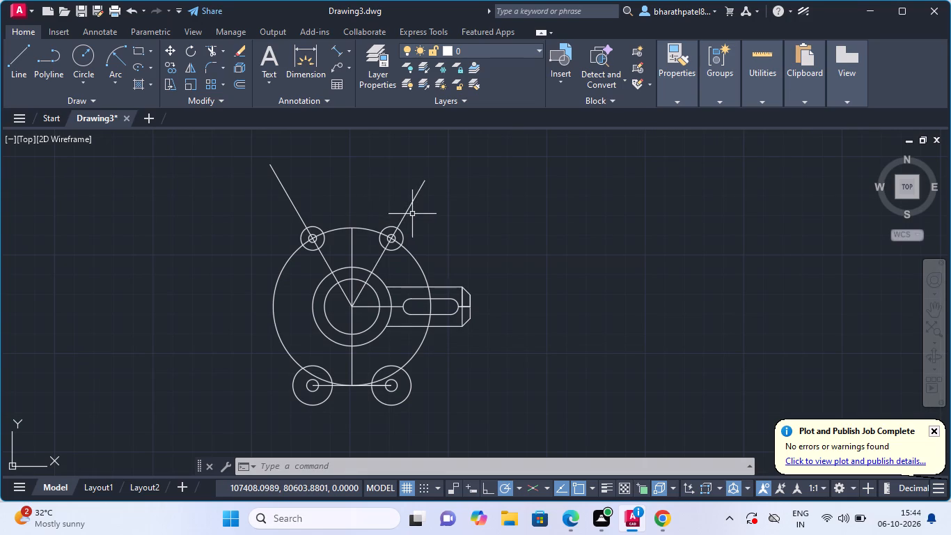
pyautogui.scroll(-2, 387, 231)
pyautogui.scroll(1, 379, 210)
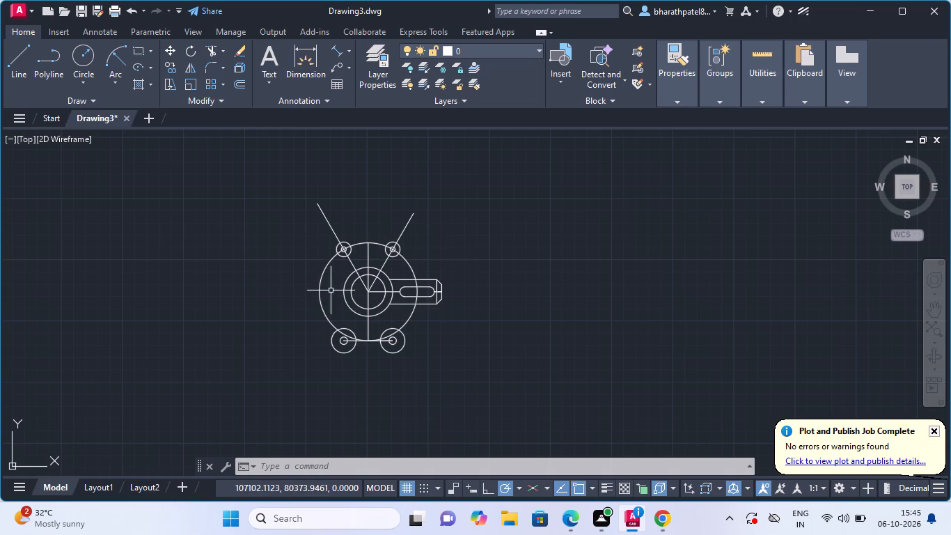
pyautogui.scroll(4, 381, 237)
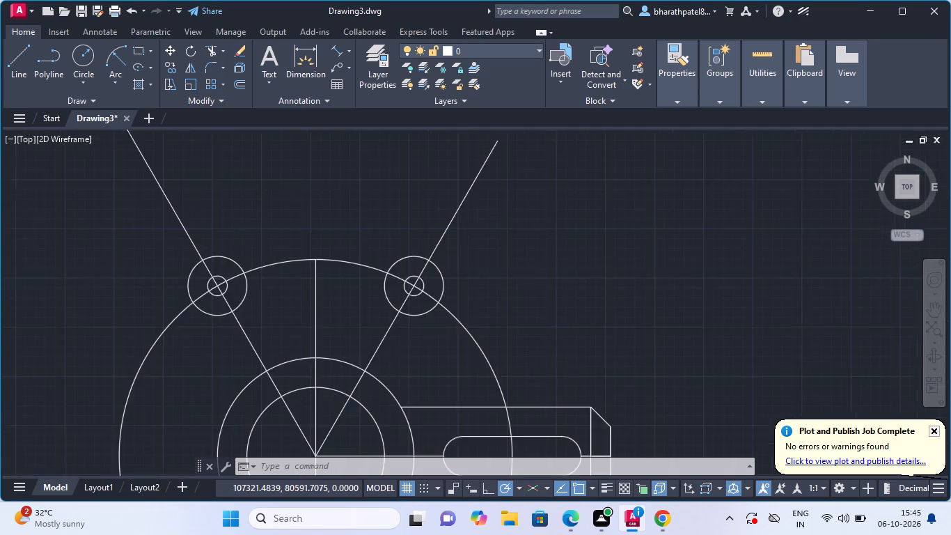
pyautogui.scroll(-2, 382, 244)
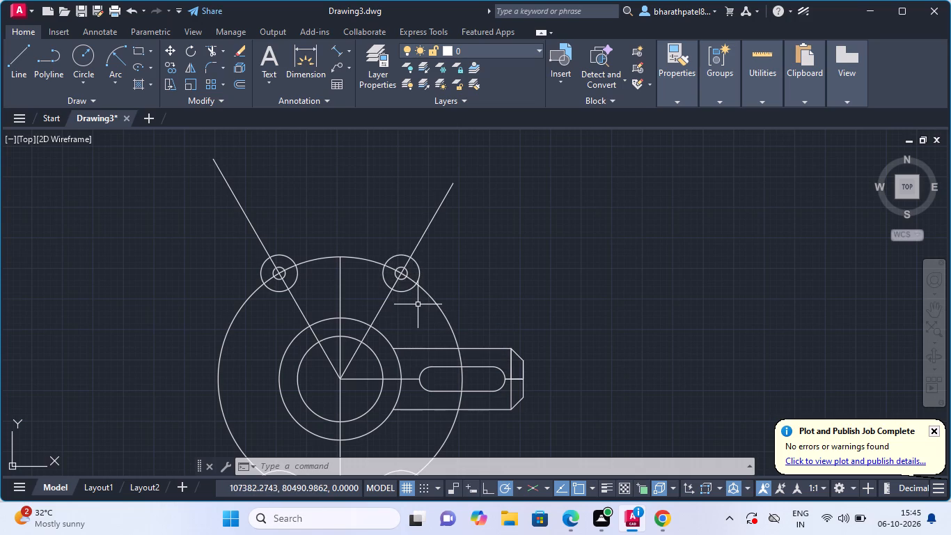
# Draw two circles of radius 210 and radius 190 centred on the central circles' common centre.
pyautogui.click(87, 61)
pyautogui.click(338, 378)
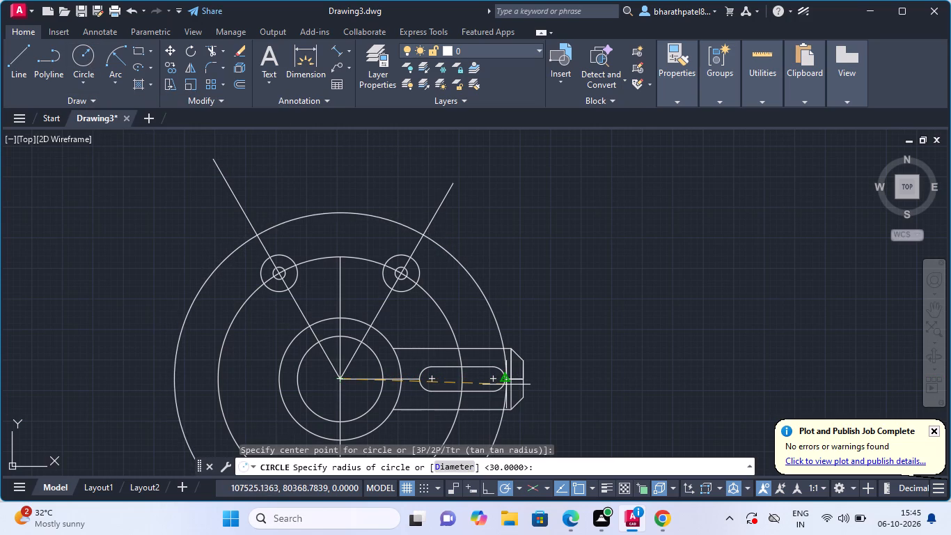
pyautogui.write('21')
pyautogui.press('0')
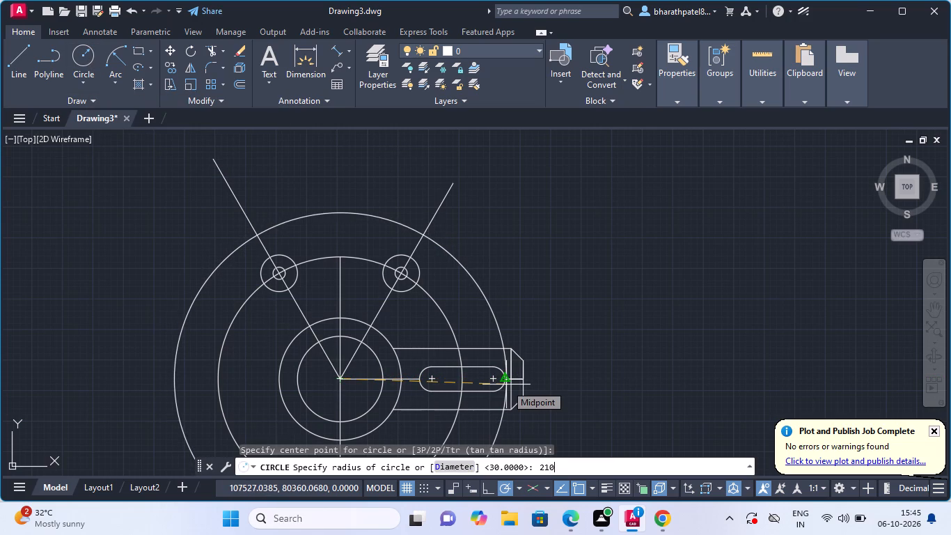
pyautogui.press('Return')
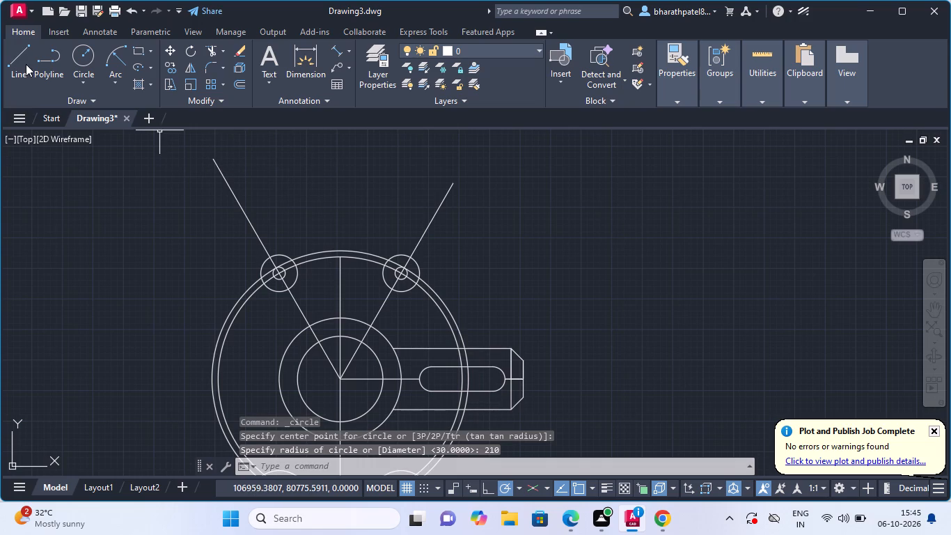
pyautogui.click(84, 57)
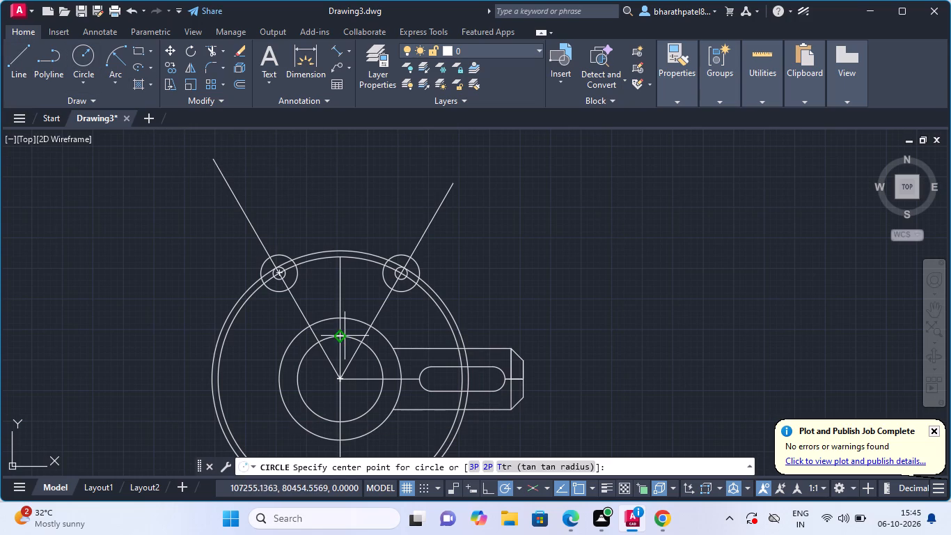
pyautogui.click(341, 382)
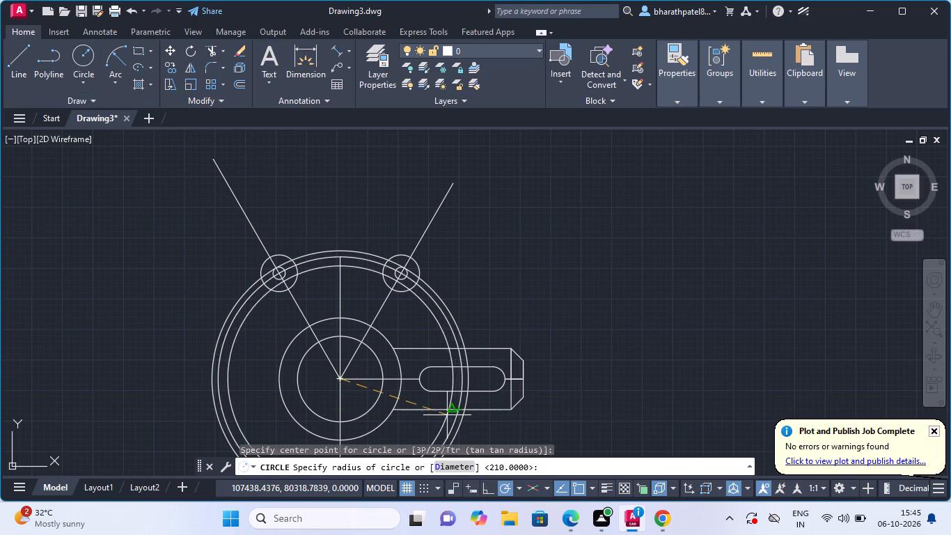
pyautogui.press('1')
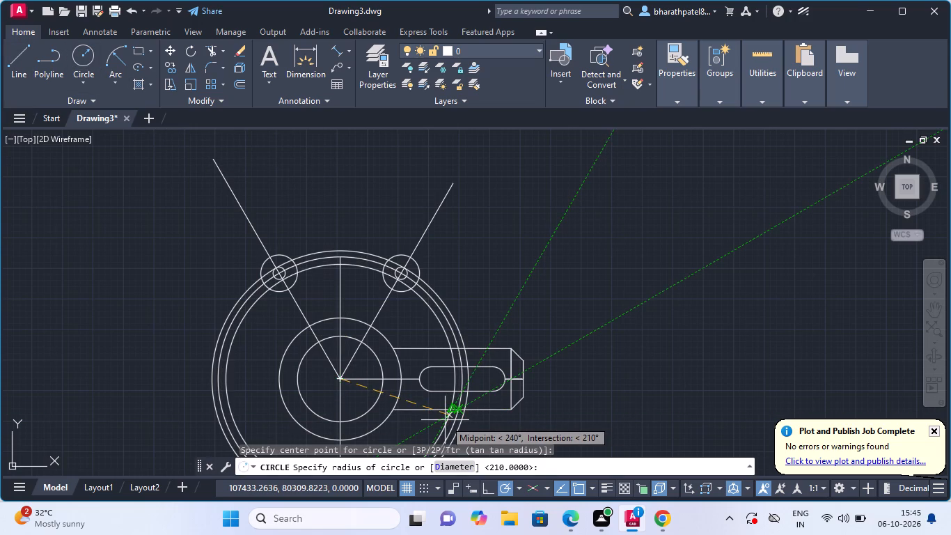
pyautogui.write('90')
pyautogui.press('Return')
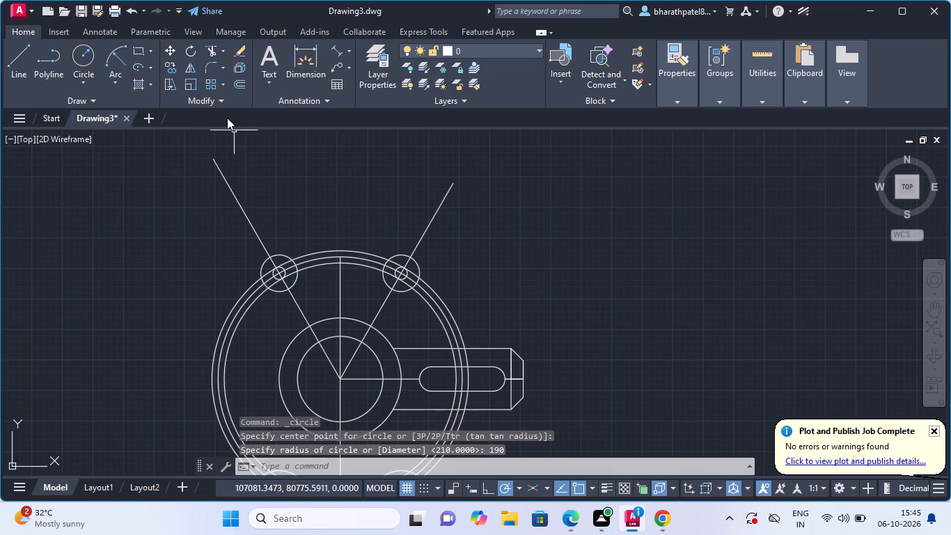
# Trim the three large concentric circles on the left between the hole circles, and on the right above and below the slotted arm.
pyautogui.click(209, 47)
pyautogui.click(203, 293)
pyautogui.click(244, 334)
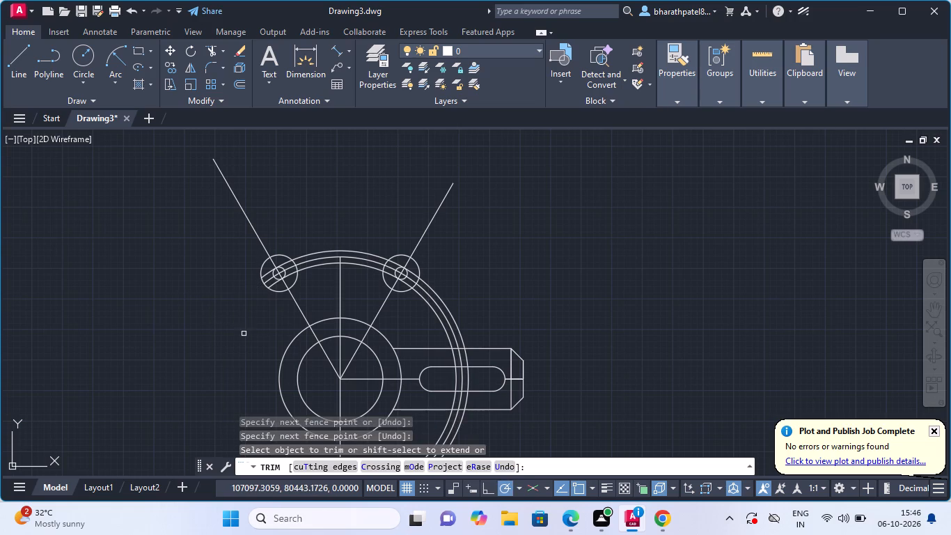
pyautogui.click(513, 280)
pyautogui.click(434, 325)
pyautogui.scroll(-2, 448, 286)
pyautogui.scroll(2, 446, 386)
pyautogui.click(416, 269)
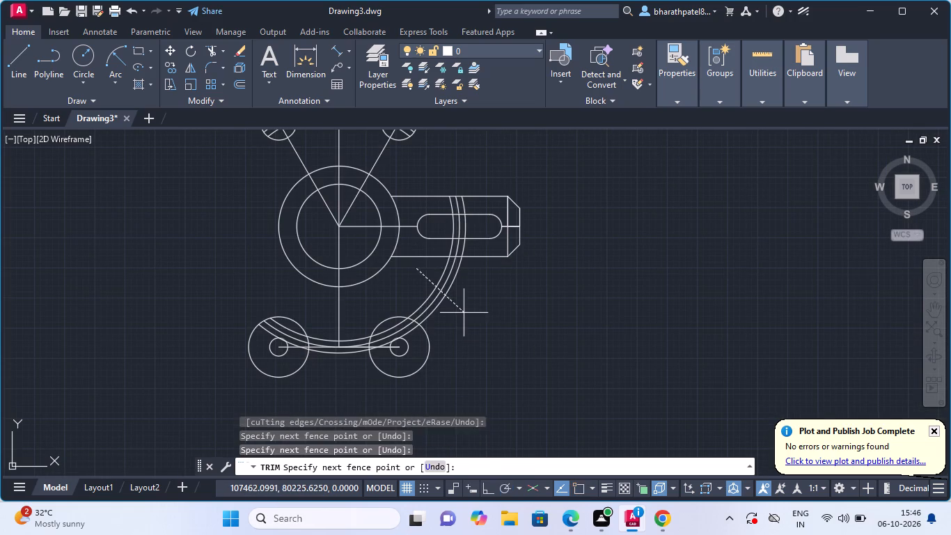
pyautogui.click(464, 313)
# Trim the three large arcs inside the lower-right hole circles, plus the radius 190 and 210 arcs and right half of the middle arc between the lower circles.
pyautogui.scroll(3, 397, 347)
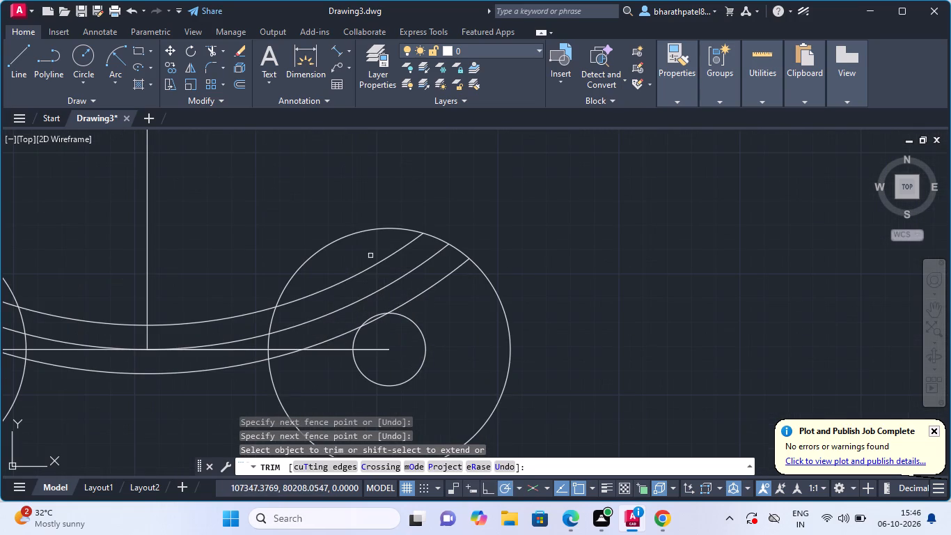
pyautogui.click(370, 256)
pyautogui.click(441, 317)
pyautogui.scroll(3, 388, 325)
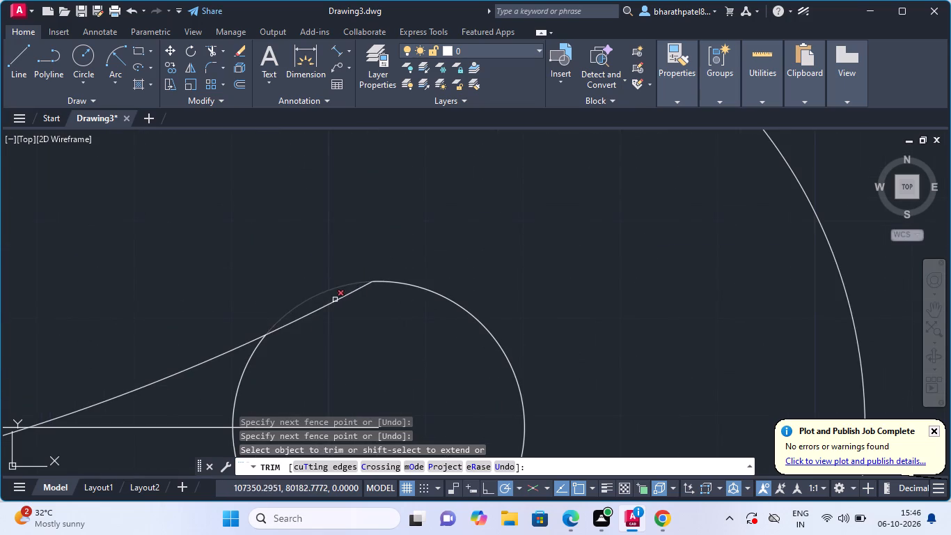
pyautogui.click(335, 302)
pyautogui.scroll(-4, 377, 287)
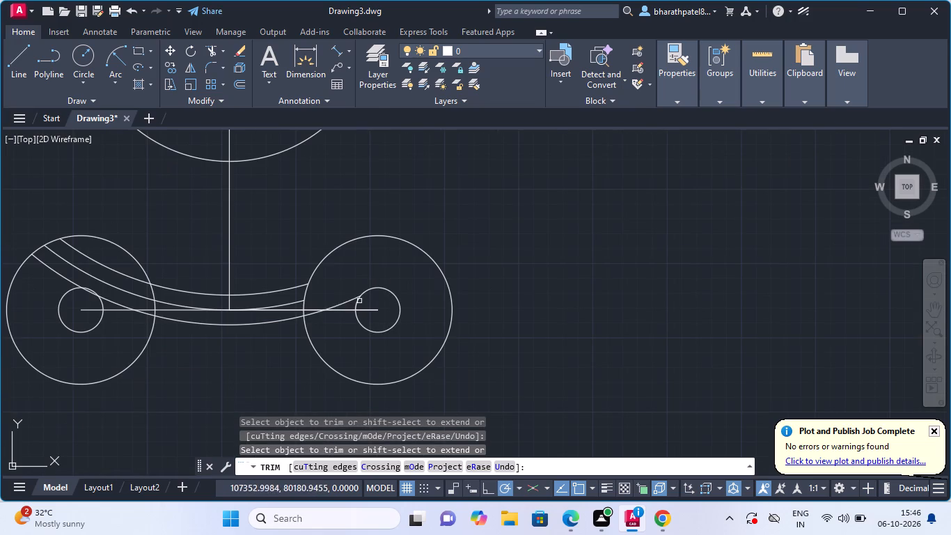
pyautogui.click(344, 303)
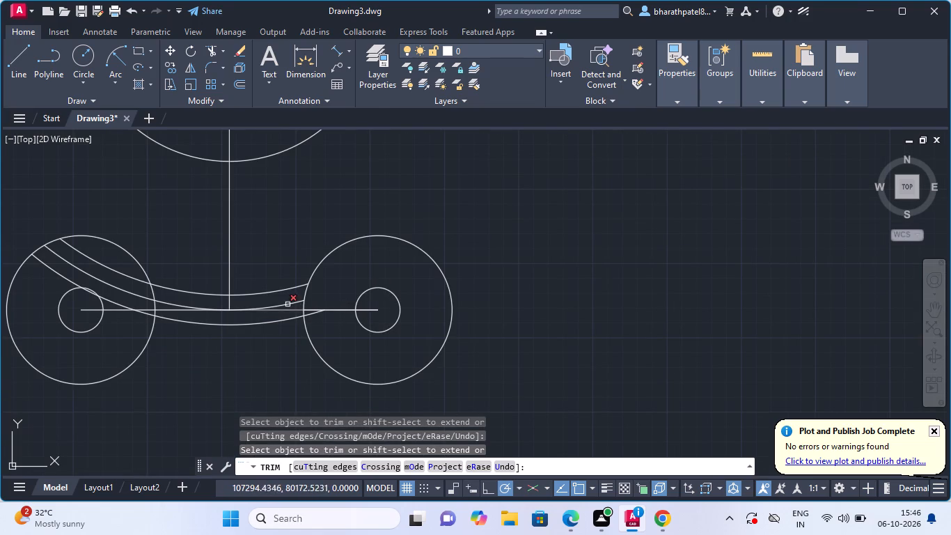
pyautogui.scroll(4, 291, 311)
pyautogui.click(300, 275)
pyautogui.click(259, 160)
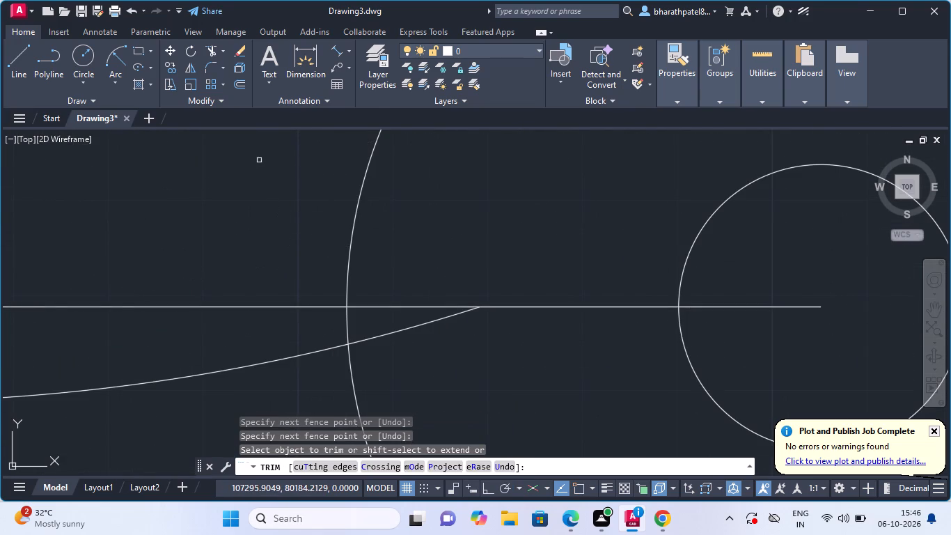
pyautogui.scroll(-3, 279, 194)
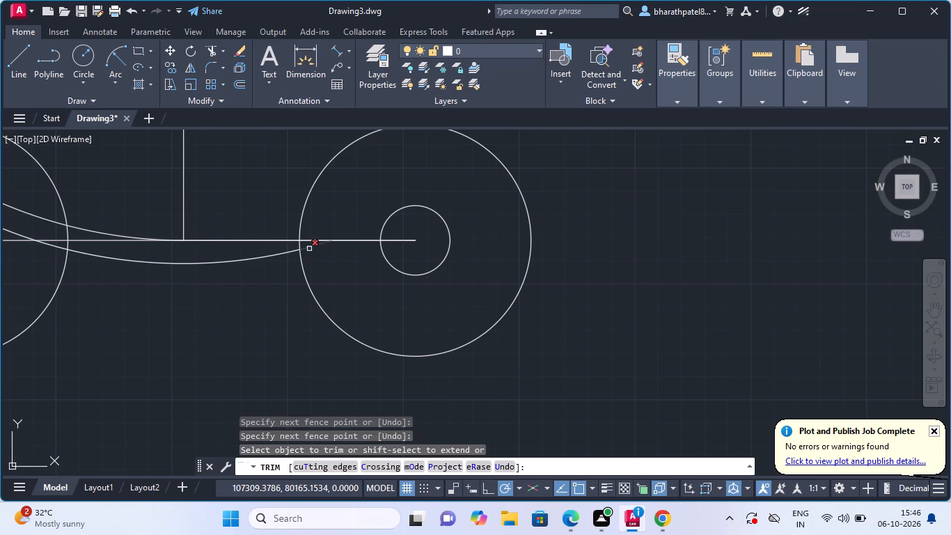
pyautogui.click(309, 249)
pyautogui.click(276, 256)
# Trim the large arc pieces inside the lower-left hole circles and the remaining middle arc piece up to the vertical line.
pyautogui.scroll(-4, 277, 256)
pyautogui.scroll(4, 219, 254)
pyautogui.click(264, 179)
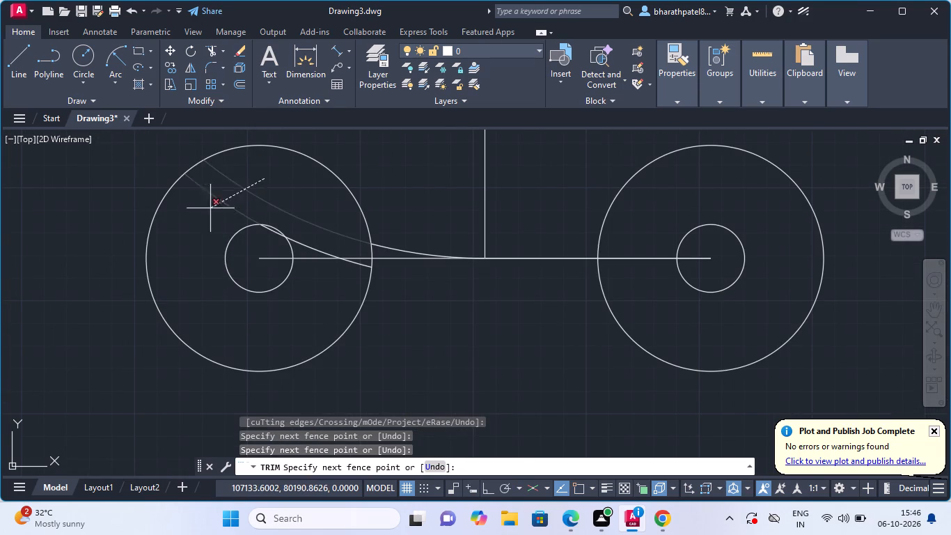
pyautogui.click(210, 208)
pyautogui.scroll(4, 270, 233)
pyautogui.click(278, 217)
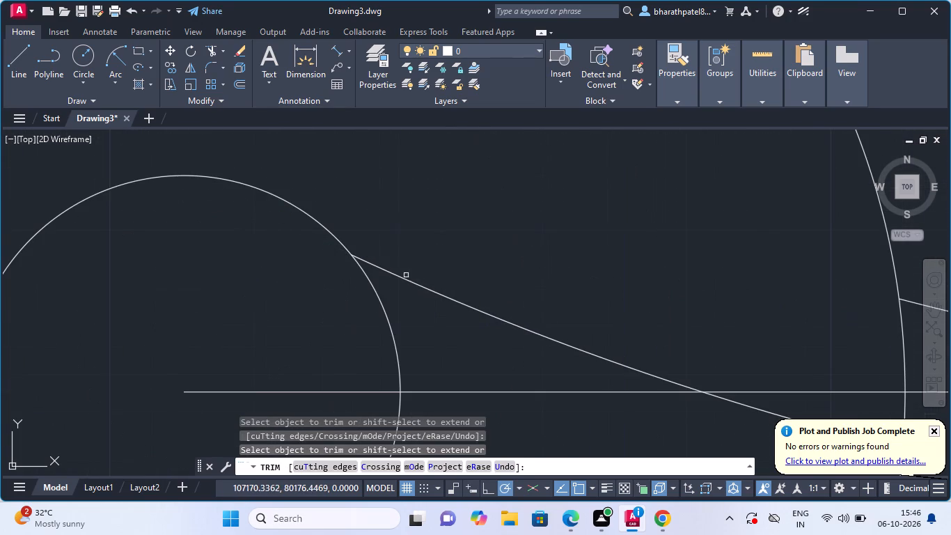
pyautogui.click(437, 245)
pyautogui.click(427, 305)
pyautogui.scroll(-3, 429, 302)
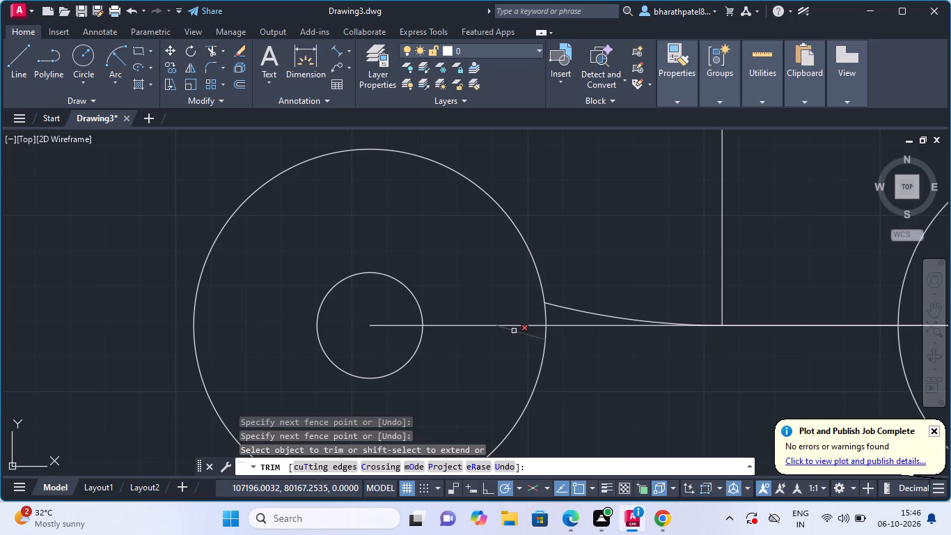
pyautogui.click(526, 335)
pyautogui.click(572, 308)
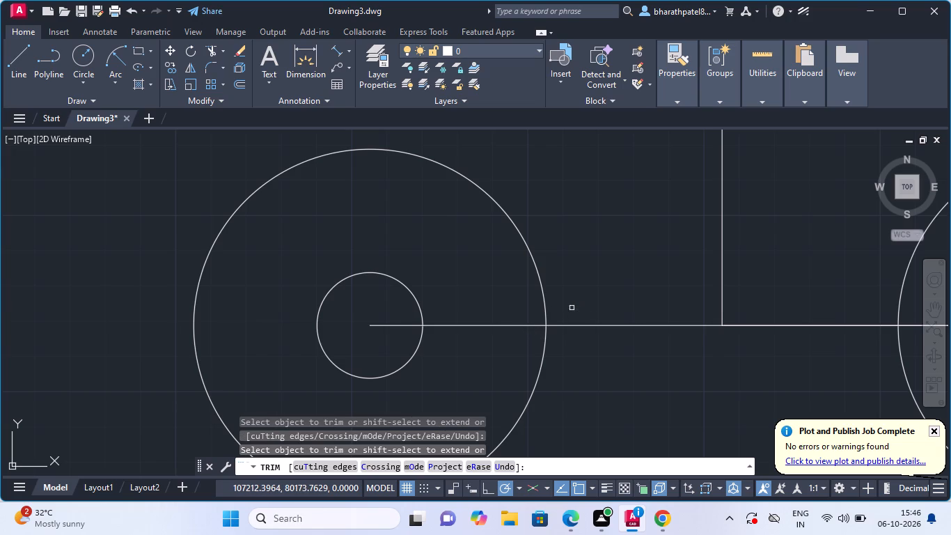
# Trim the outer ends of the three large arcs inside both upper radius 30 circles, back to the small circles and angled lines.
pyautogui.scroll(-7, 572, 308)
pyautogui.scroll(3, 596, 245)
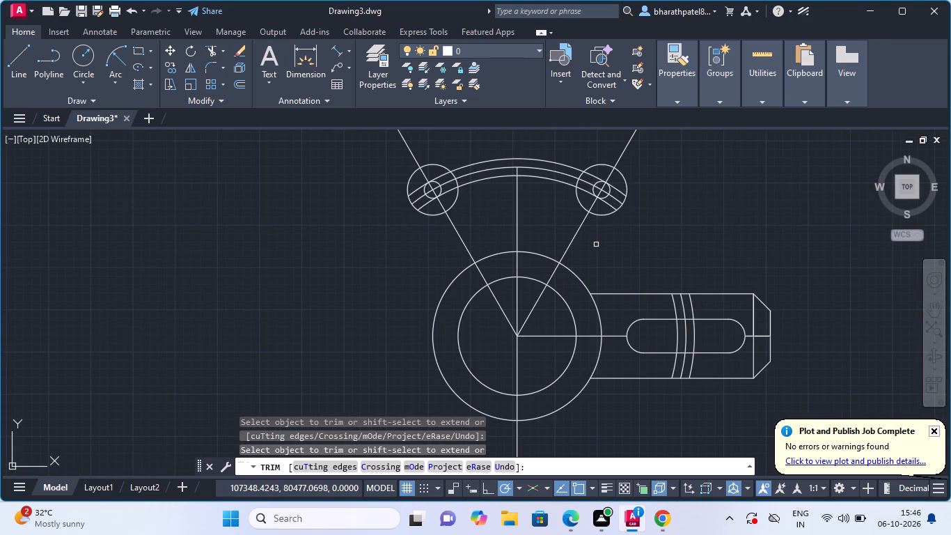
pyautogui.scroll(3, 612, 192)
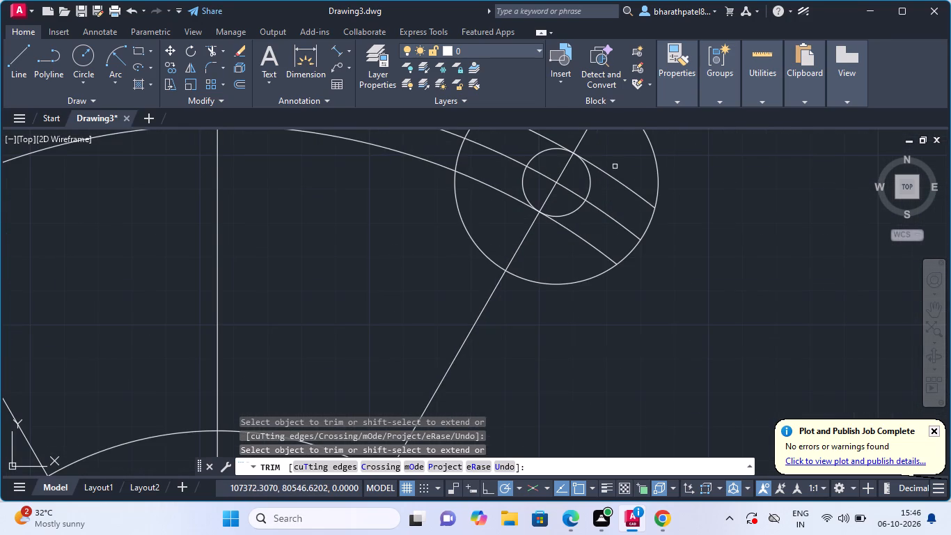
pyautogui.click(615, 166)
pyautogui.click(576, 256)
pyautogui.scroll(-5, 580, 256)
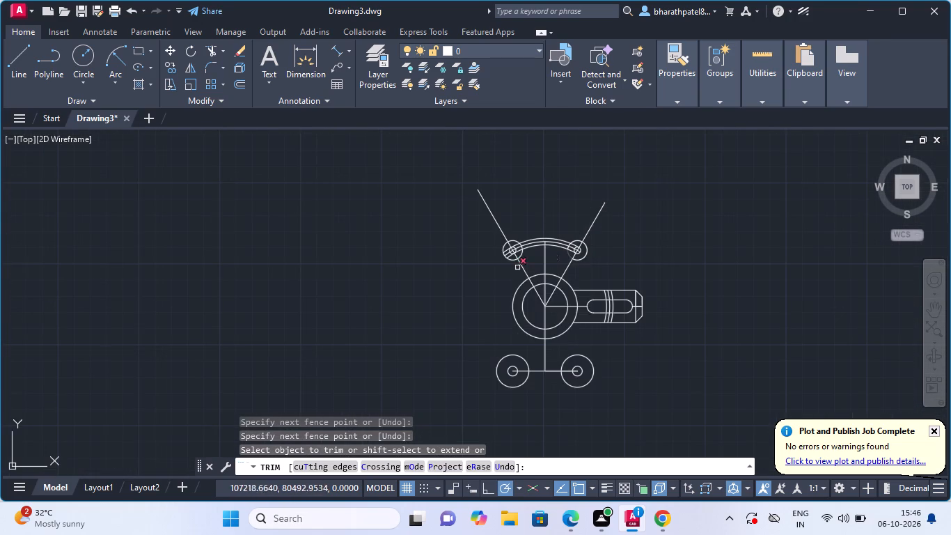
pyautogui.scroll(5, 511, 255)
pyautogui.click(413, 189)
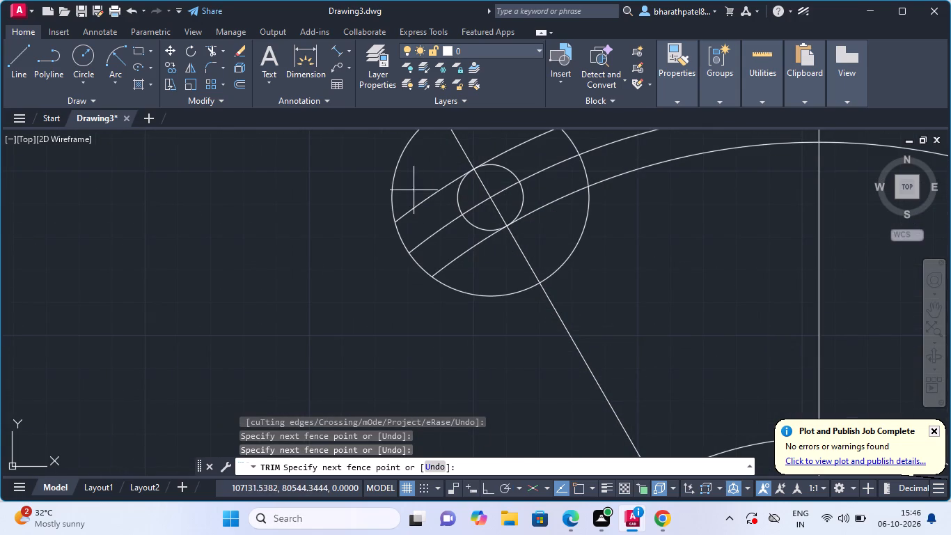
pyautogui.click(492, 281)
# Trim the middle arc's end and the inner half of the upper-left radius 10 circle to form the curved slot's rounded end.
pyautogui.scroll(-2, 492, 281)
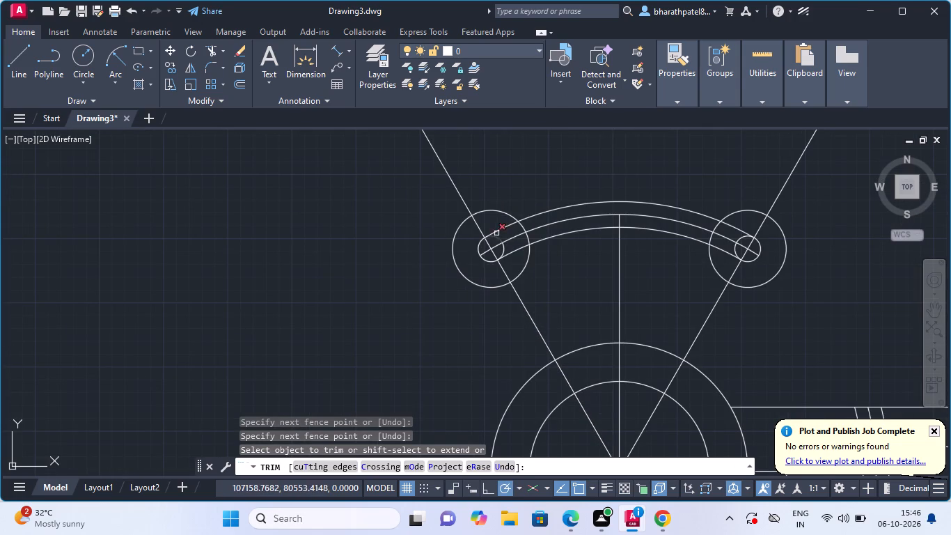
pyautogui.scroll(3, 502, 241)
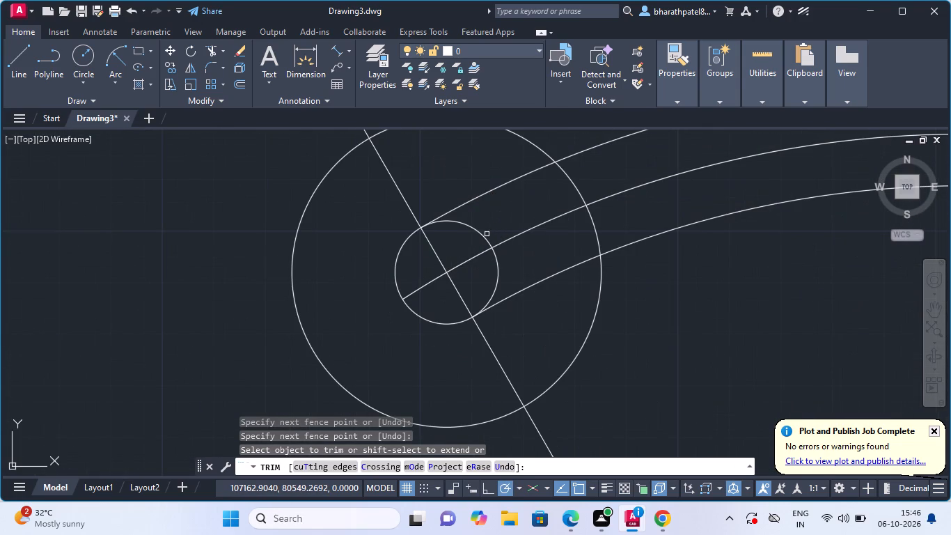
pyautogui.doubleClick(425, 286)
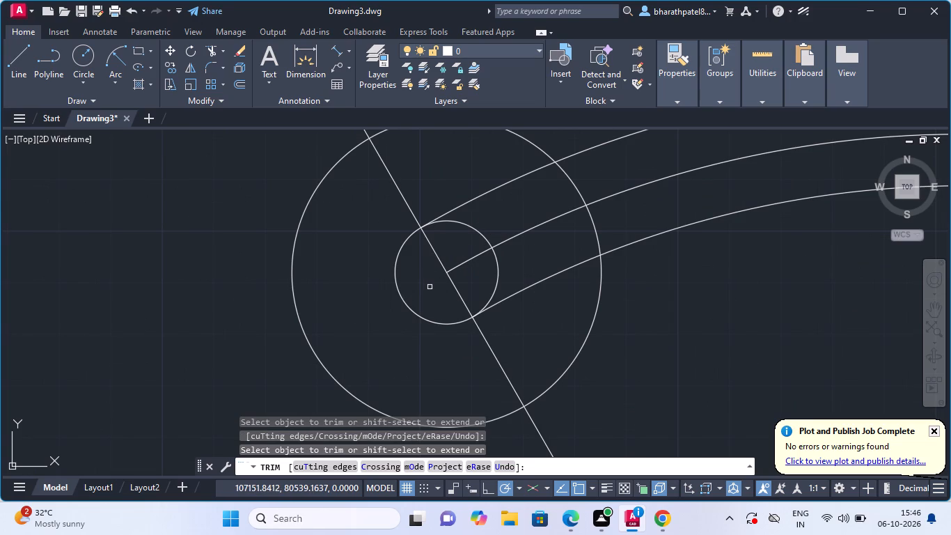
pyautogui.click(500, 273)
pyautogui.click(473, 228)
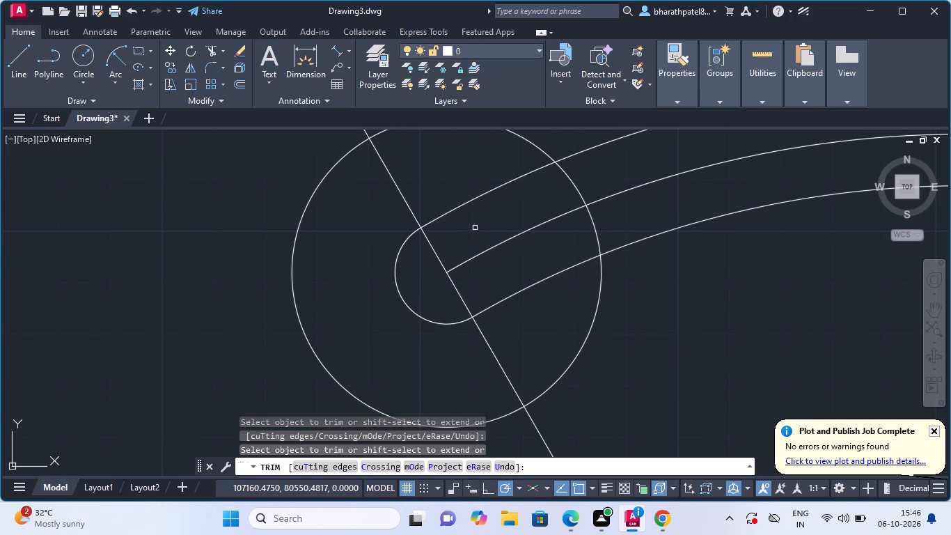
# Trim the middle arc's end and the inner half of the upper-right radius 10 circle to form the curved slot's other rounded end.
pyautogui.scroll(-4, 475, 228)
pyautogui.scroll(4, 639, 241)
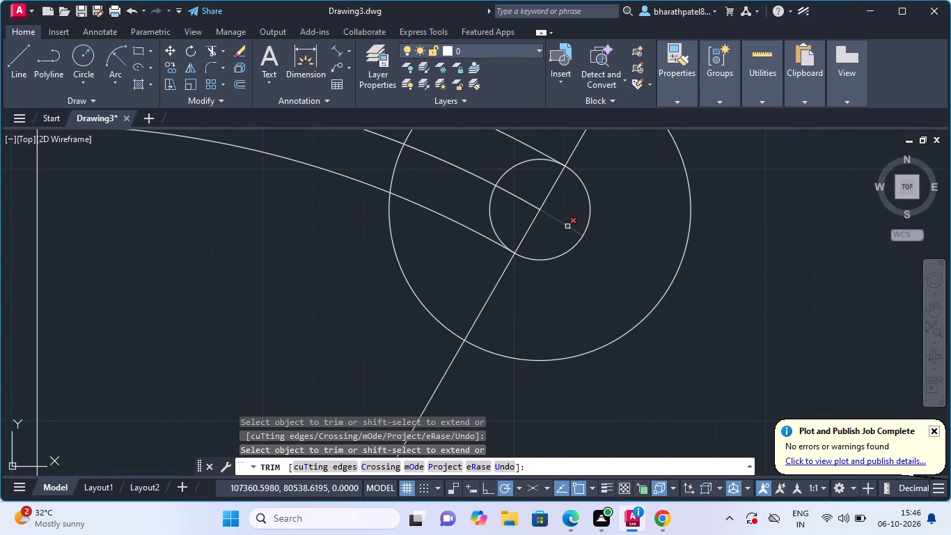
pyautogui.click(567, 226)
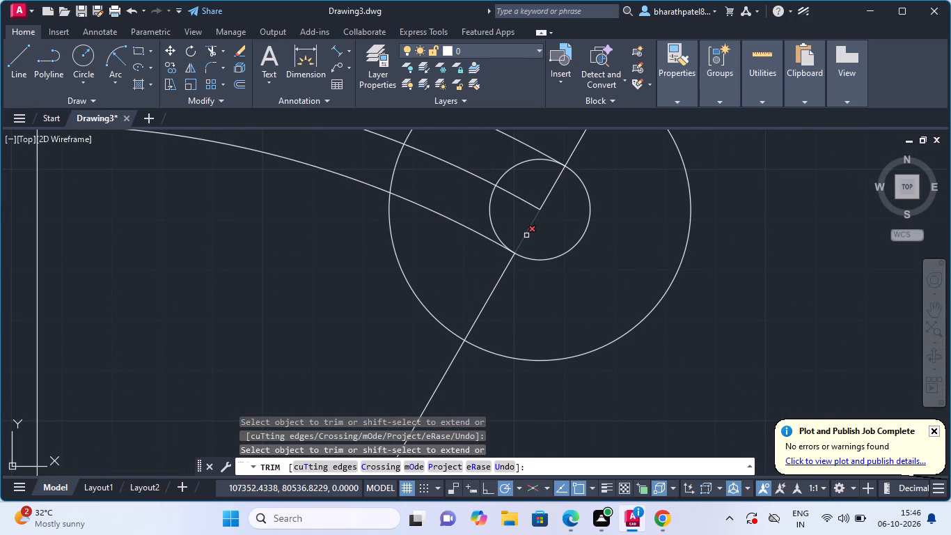
pyautogui.scroll(-3, 531, 239)
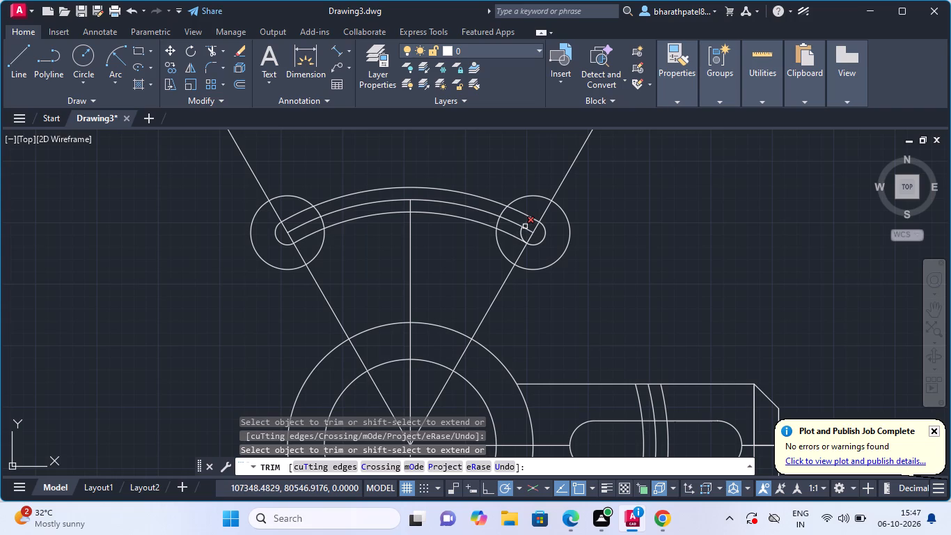
pyautogui.click(525, 224)
pyautogui.click(522, 235)
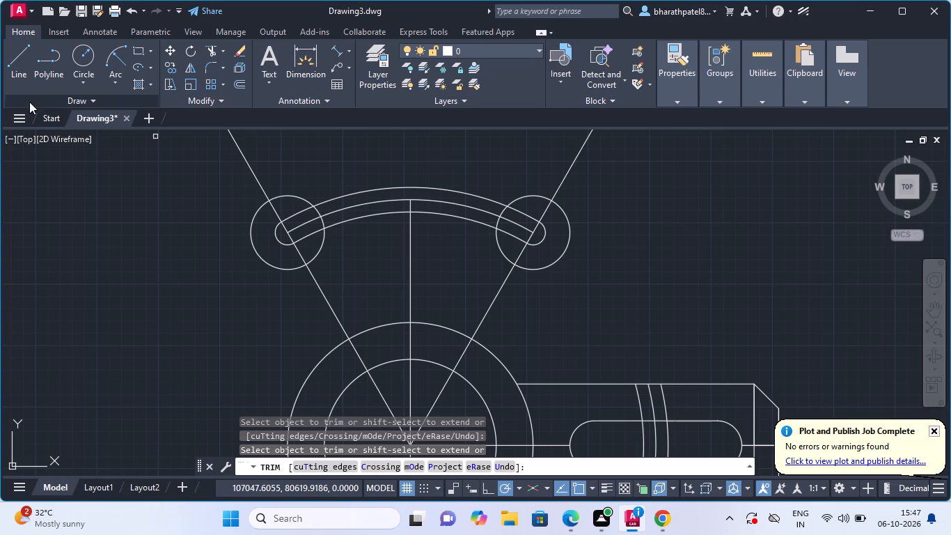
# Draw a radius 230 circle centred on the common centre of the two central circles.
pyautogui.click(83, 60)
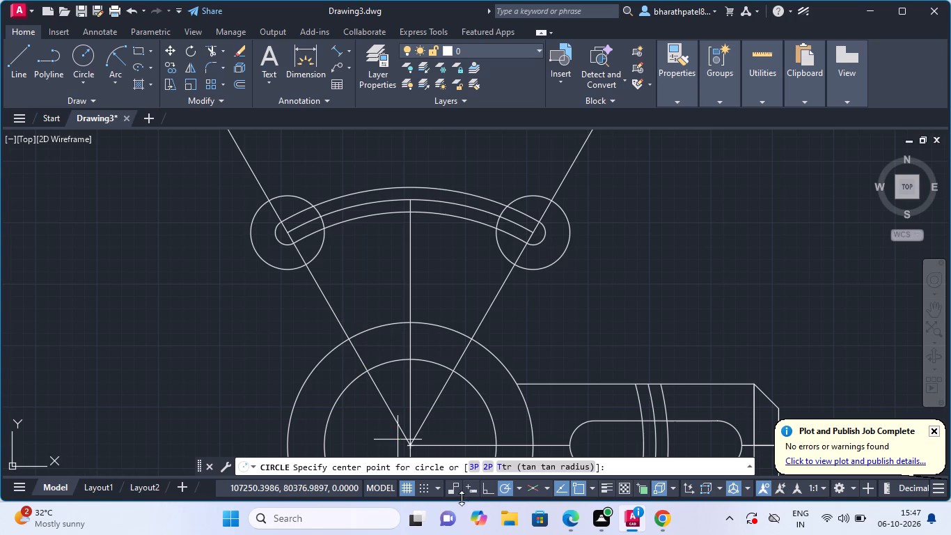
pyautogui.scroll(-2, 431, 362)
pyautogui.scroll(2, 425, 412)
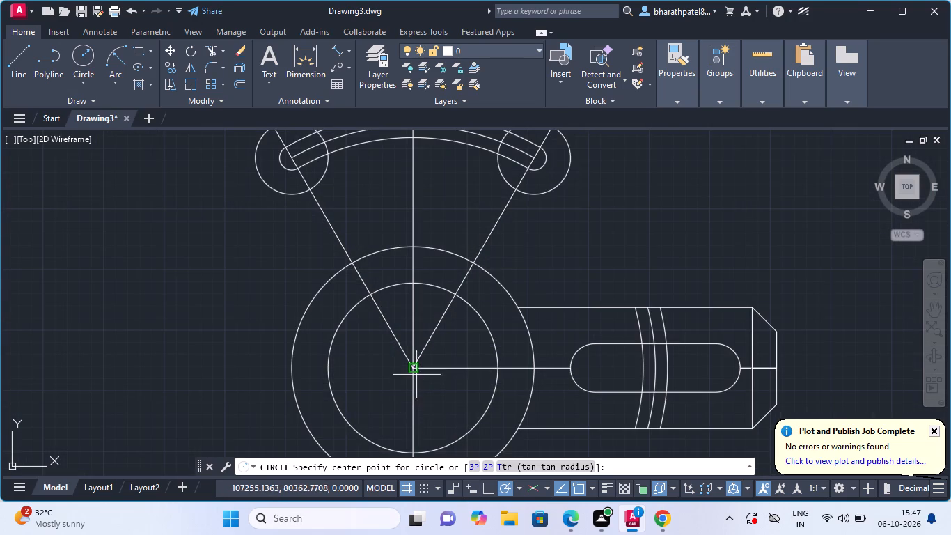
pyautogui.click(411, 366)
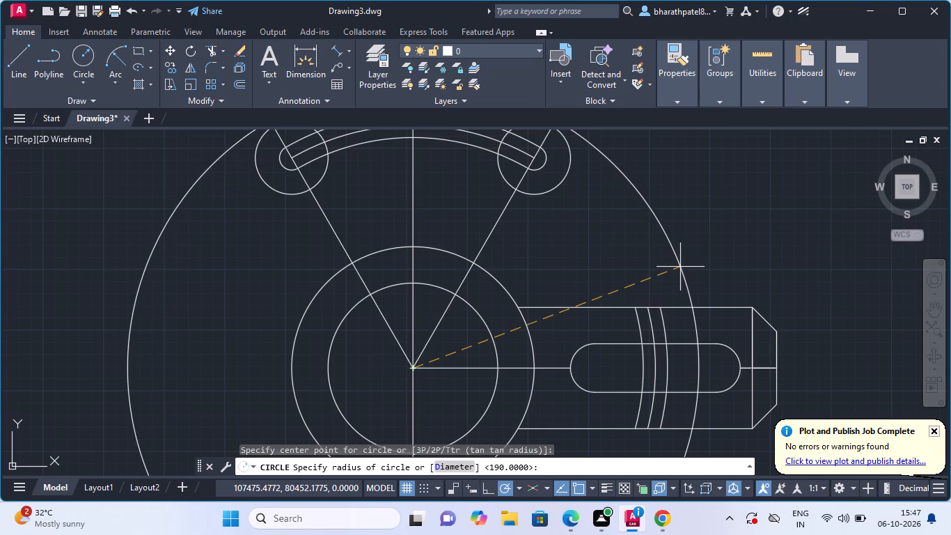
pyautogui.write('230')
pyautogui.press('Return')
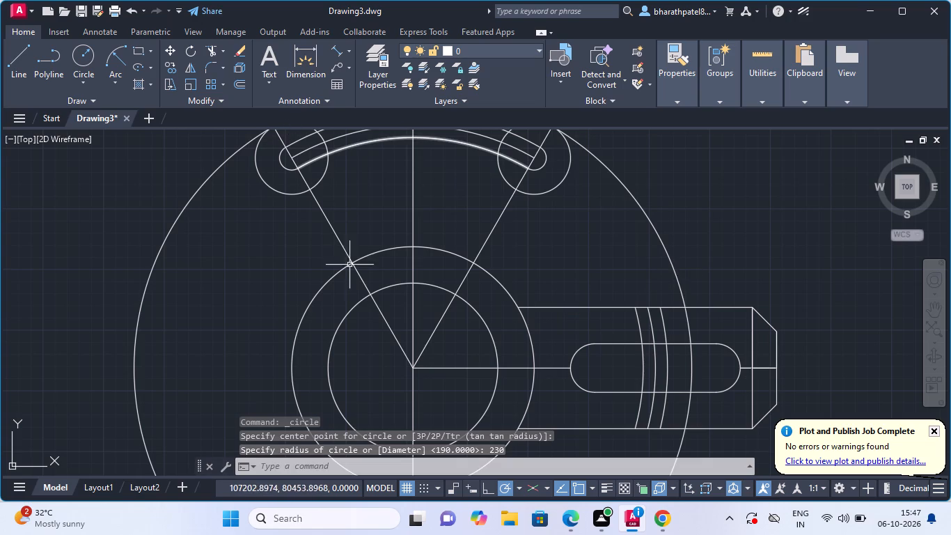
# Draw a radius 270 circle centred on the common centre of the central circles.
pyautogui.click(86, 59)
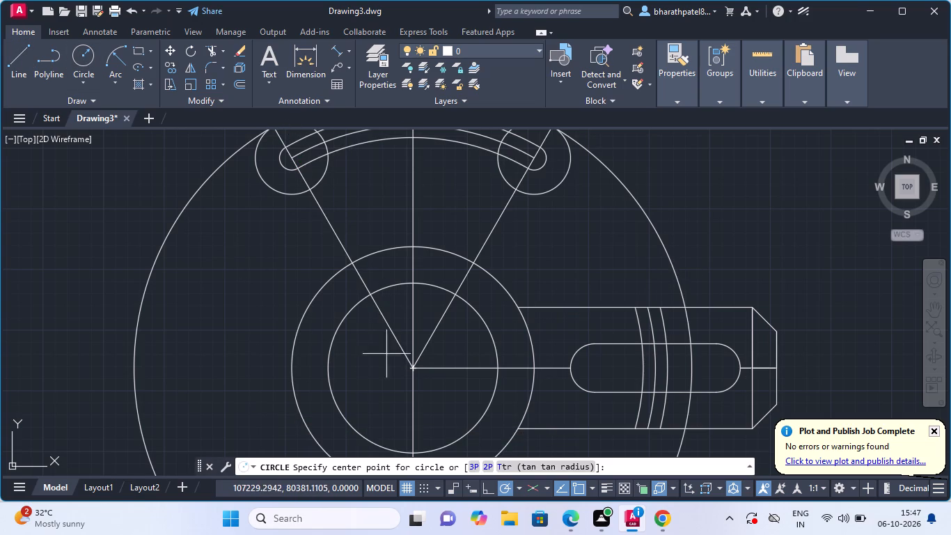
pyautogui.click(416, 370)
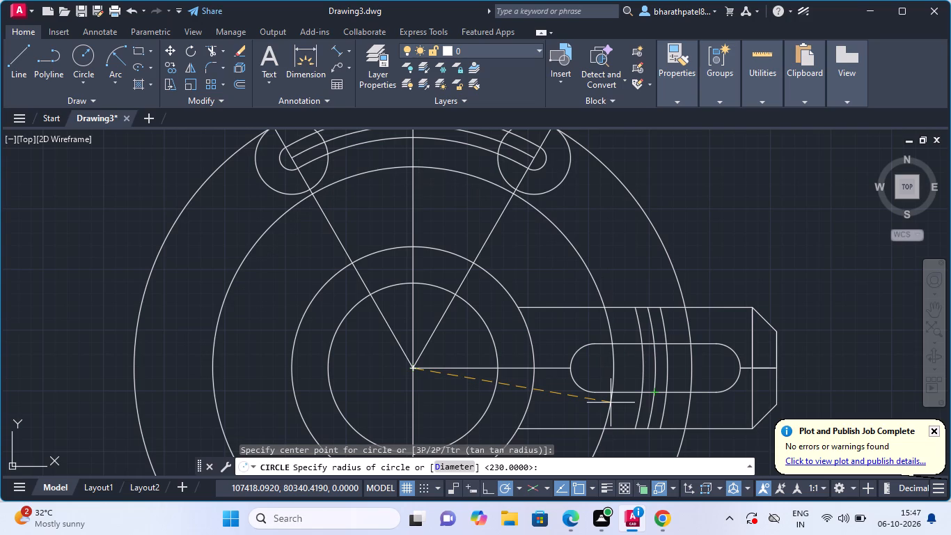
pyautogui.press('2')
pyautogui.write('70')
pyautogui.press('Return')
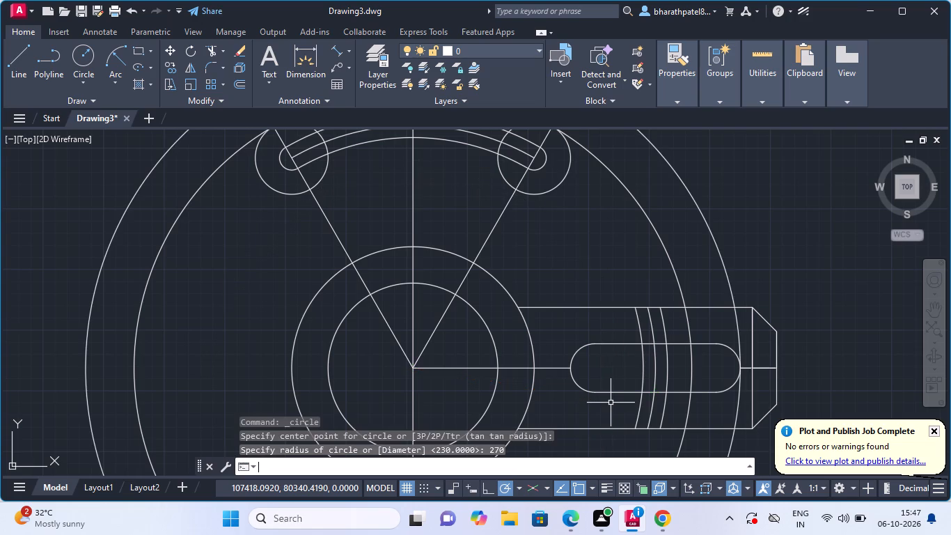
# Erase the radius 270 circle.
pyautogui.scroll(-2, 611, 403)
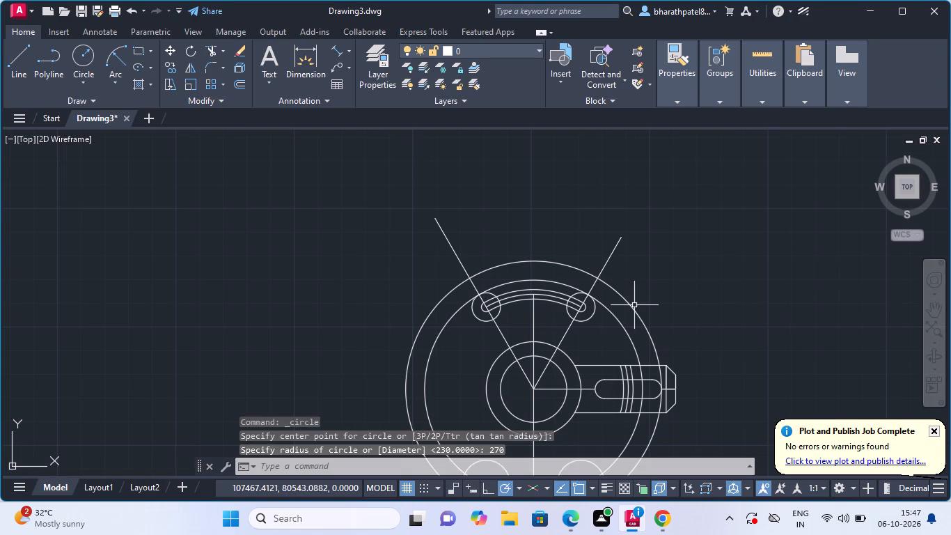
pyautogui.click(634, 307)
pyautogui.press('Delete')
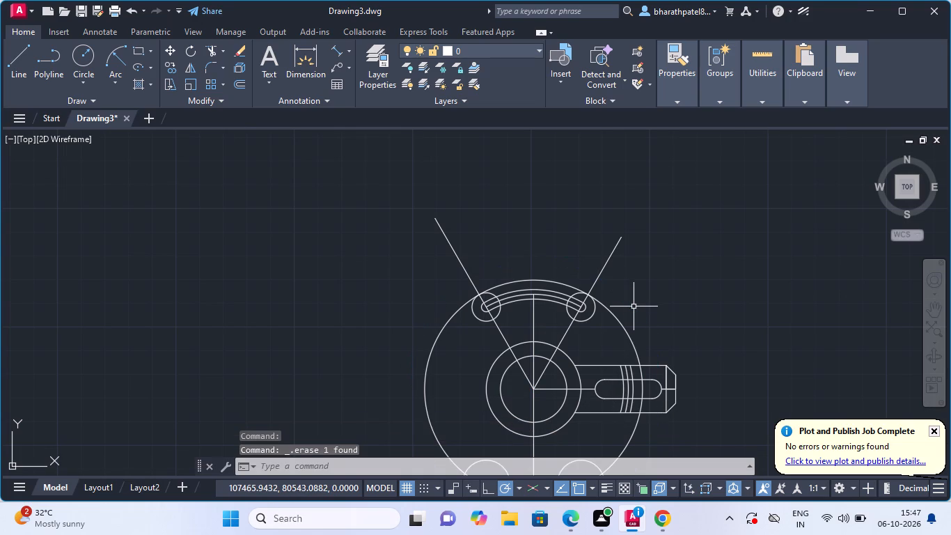
# Draw a radius 170 circle centred on the common centre of the central circles.
pyautogui.click(81, 66)
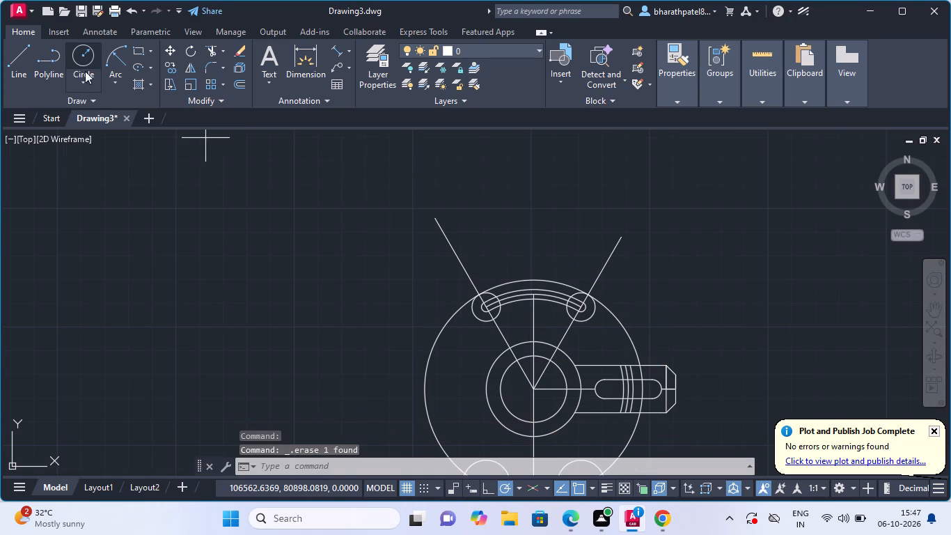
pyautogui.scroll(3, 560, 434)
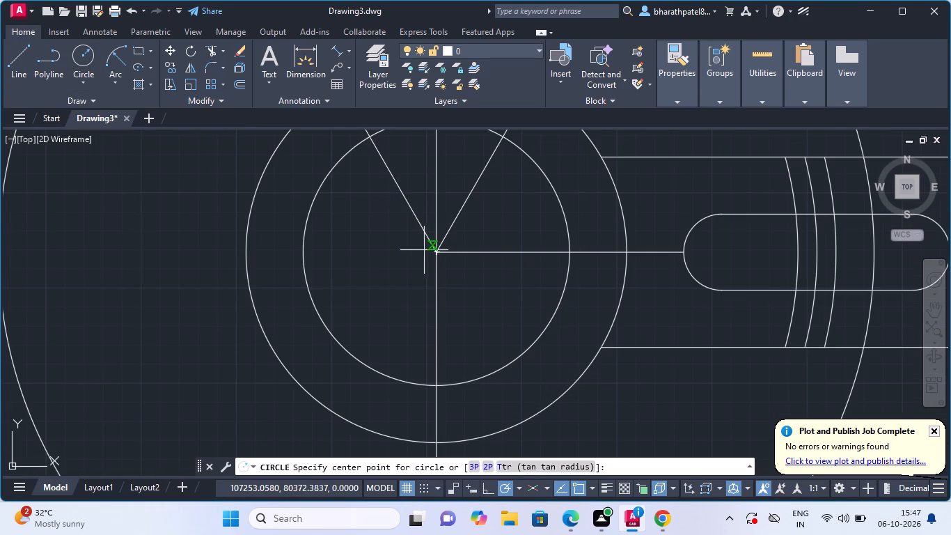
pyautogui.click(437, 252)
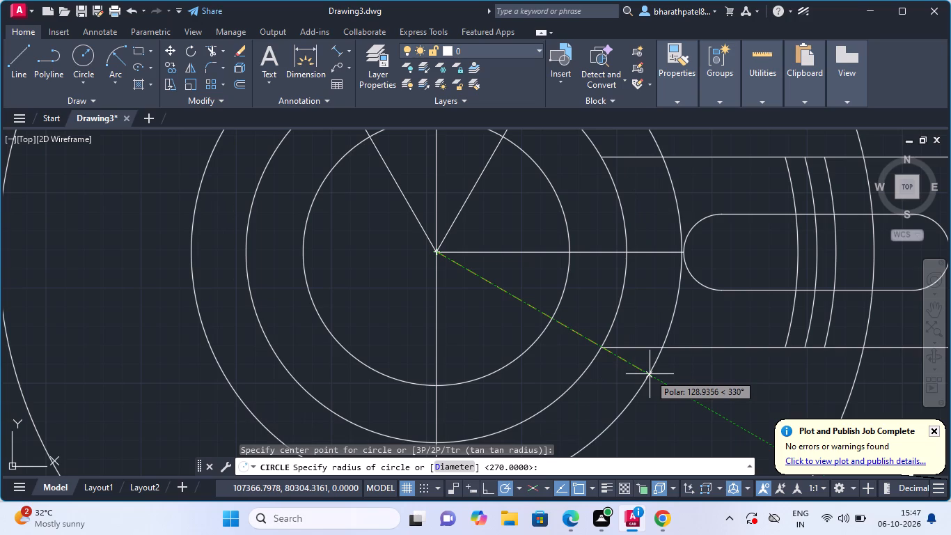
pyautogui.write('170')
pyautogui.press('Return')
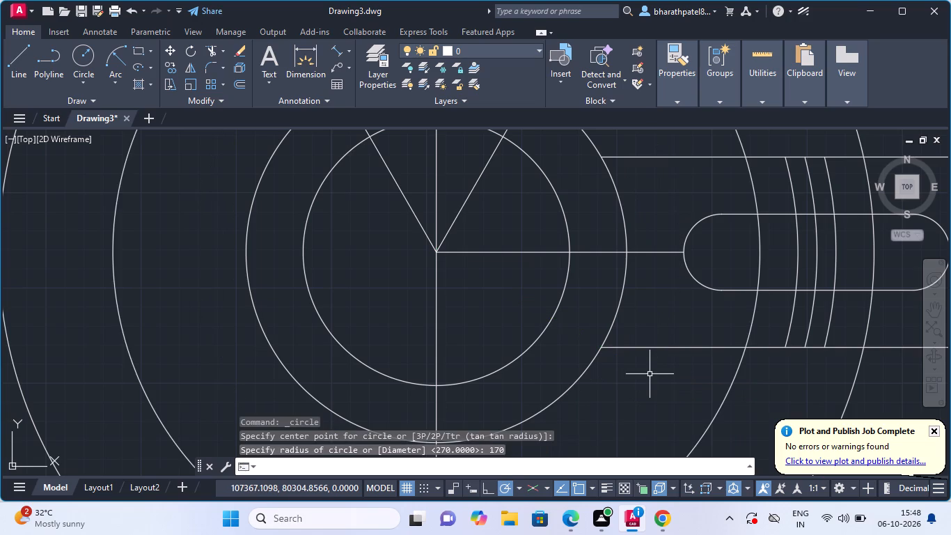
# Trim the sides of the radius 170 and 230 circles between the upper hole circles, side arm and lower hole circles, keeping the upper arcs.
pyautogui.scroll(-3, 638, 376)
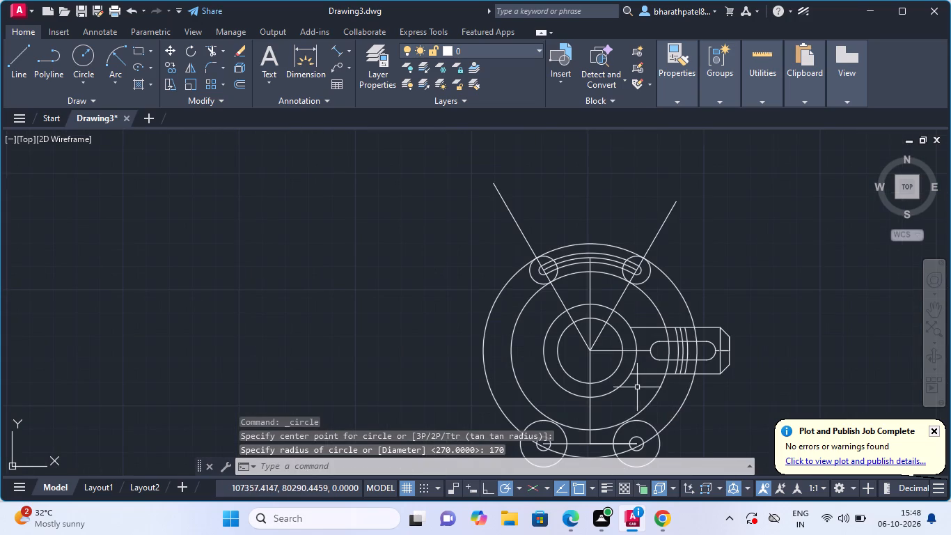
pyautogui.click(211, 53)
pyautogui.click(528, 316)
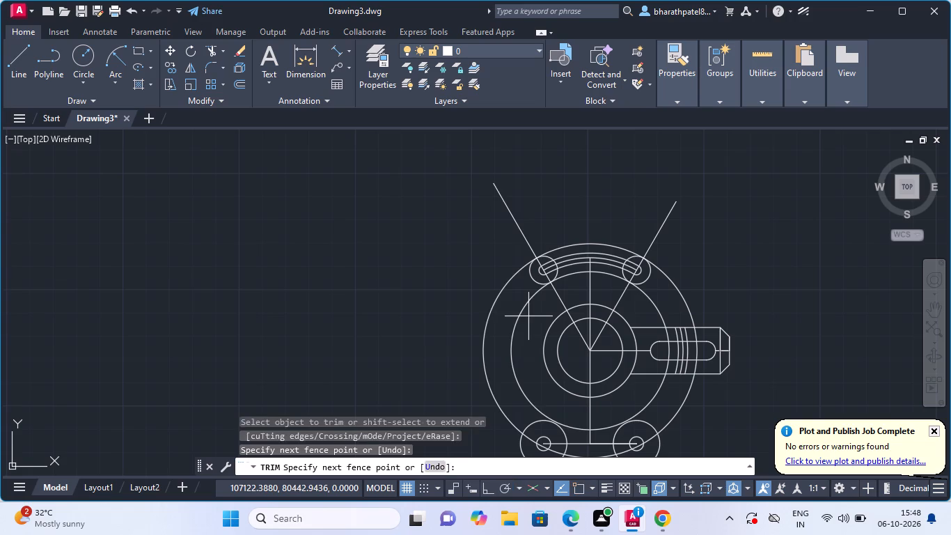
pyautogui.click(474, 301)
pyautogui.click(634, 304)
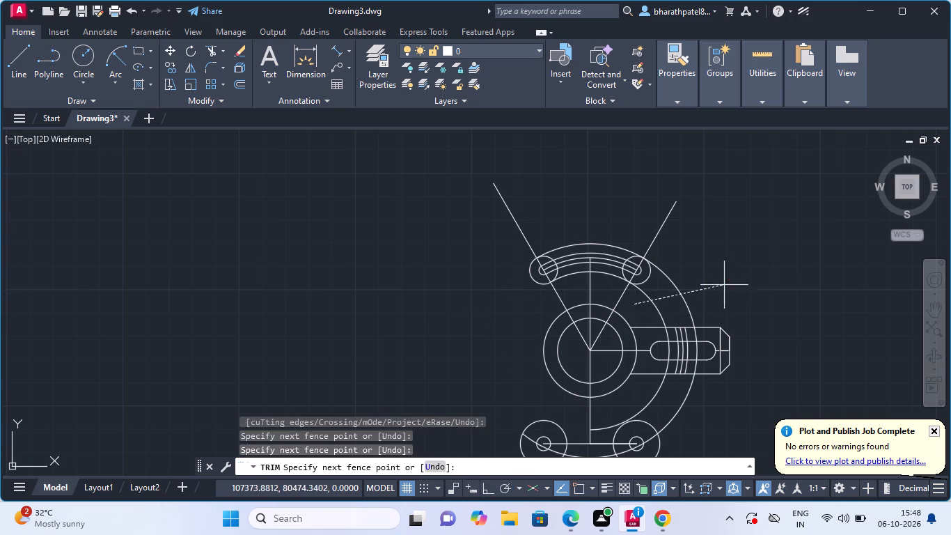
pyautogui.click(740, 280)
pyautogui.scroll(4, 705, 463)
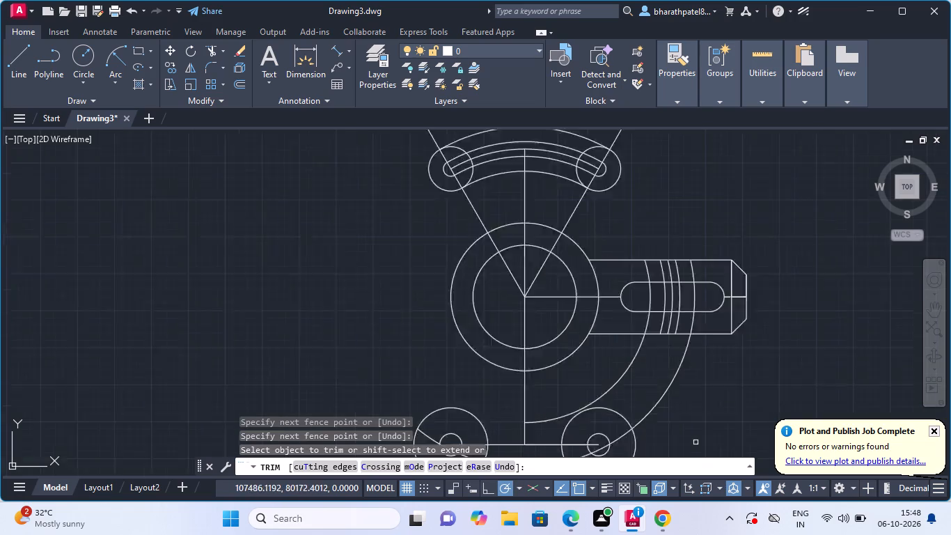
pyautogui.scroll(1, 695, 440)
pyautogui.click(379, 268)
pyautogui.click(742, 341)
# Trim all five arcs crossing the side arm, both inside its slot and between the slot and the arm's edges.
pyautogui.scroll(-4, 743, 341)
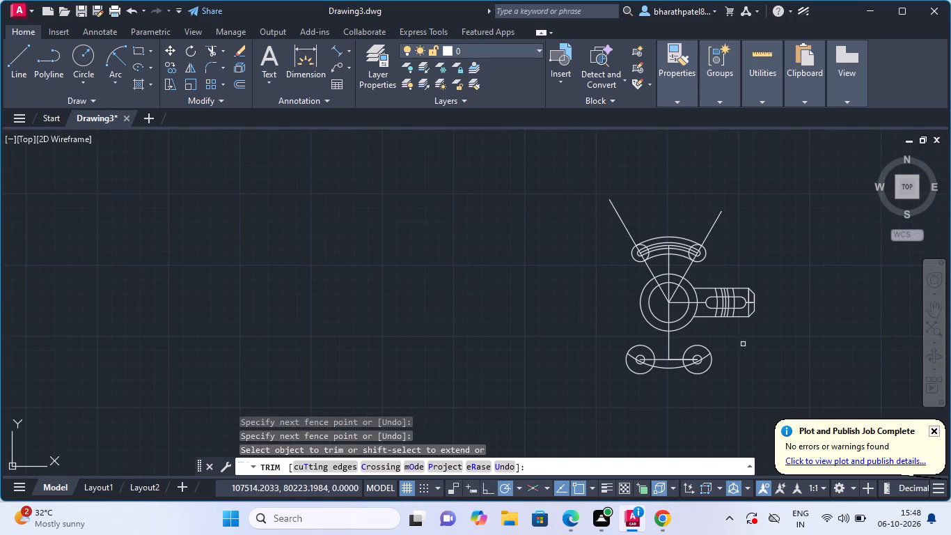
pyautogui.scroll(4, 735, 315)
pyautogui.click(568, 234)
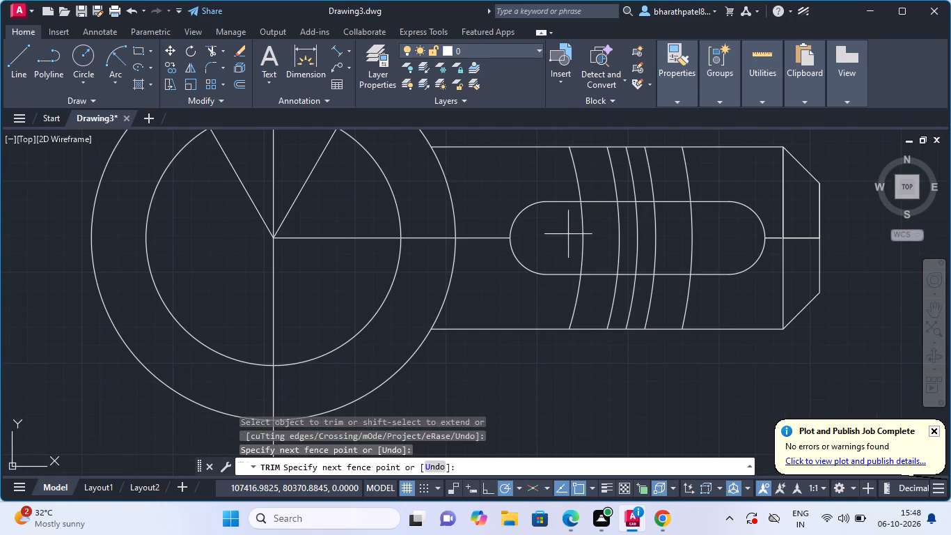
pyautogui.click(702, 240)
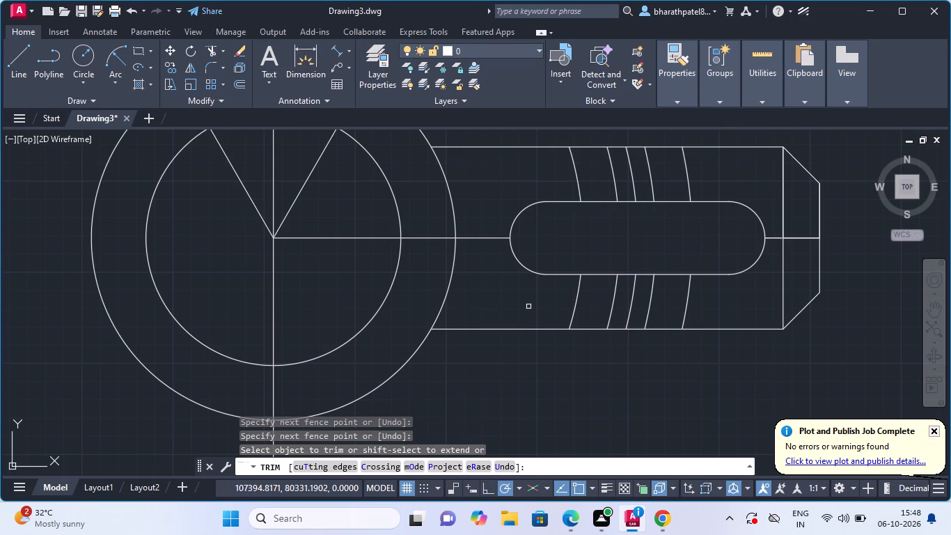
pyautogui.click(530, 305)
pyautogui.click(739, 309)
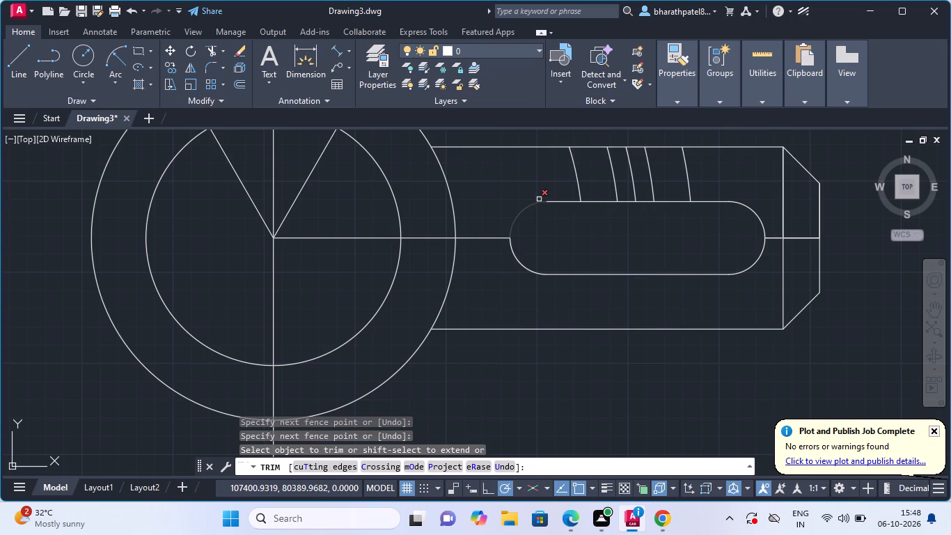
pyautogui.click(537, 185)
pyautogui.click(702, 183)
# Trim the leftover radius 230 arc pieces inside and between the two lower pairs of hole circles.
pyautogui.scroll(-3, 702, 183)
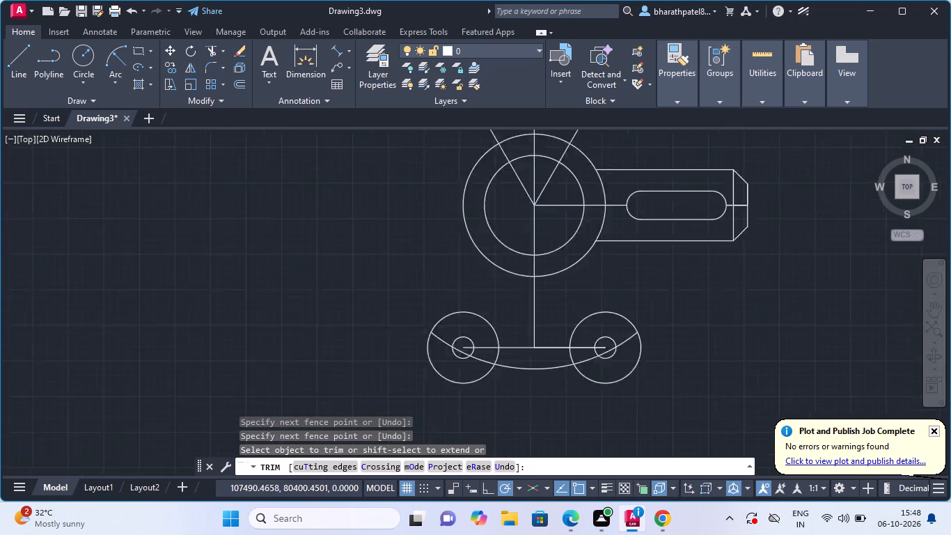
pyautogui.scroll(3, 650, 323)
pyautogui.click(641, 146)
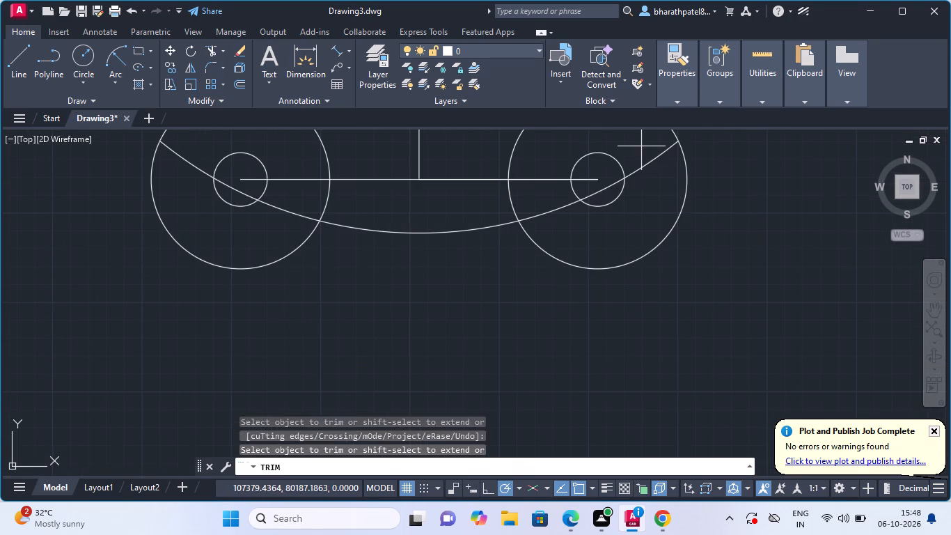
pyautogui.click(648, 171)
pyautogui.click(611, 186)
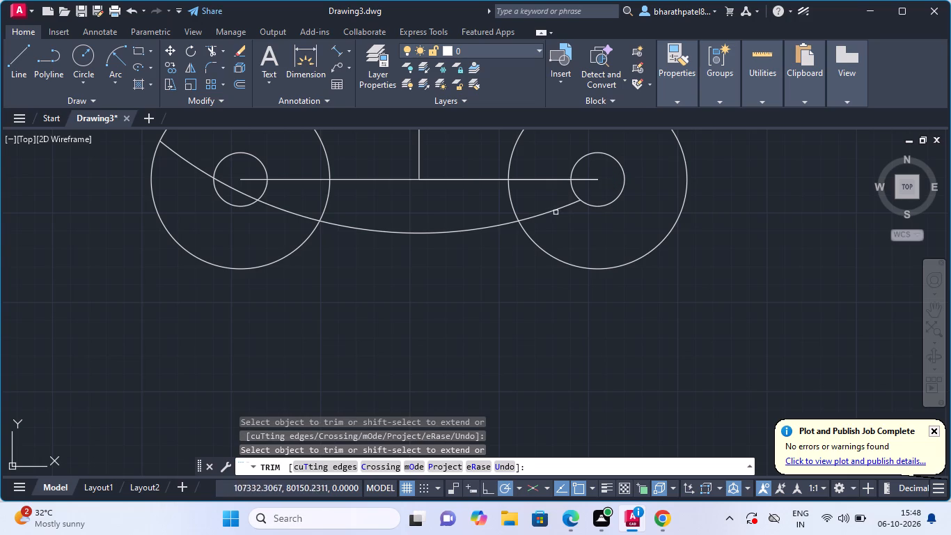
pyautogui.click(556, 208)
pyautogui.click(468, 231)
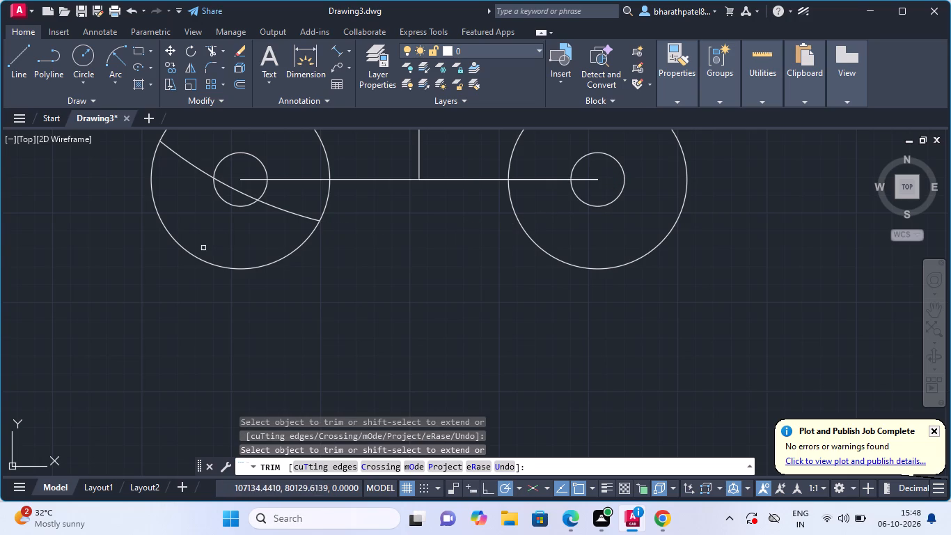
pyautogui.click(290, 213)
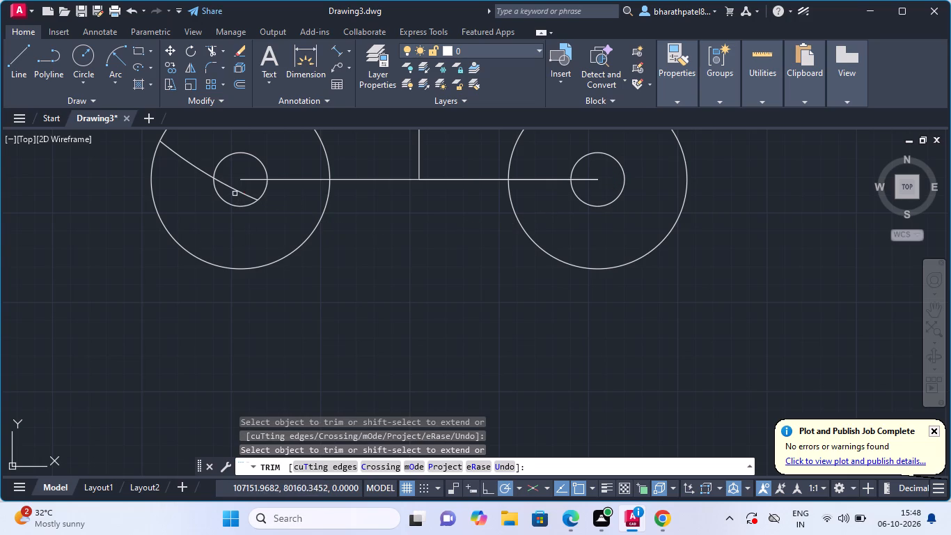
pyautogui.click(234, 189)
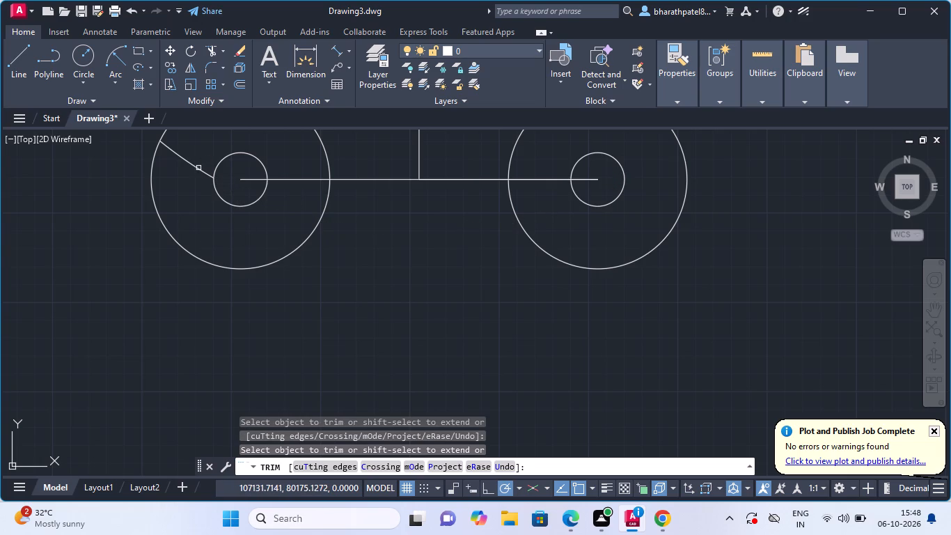
pyautogui.click(198, 168)
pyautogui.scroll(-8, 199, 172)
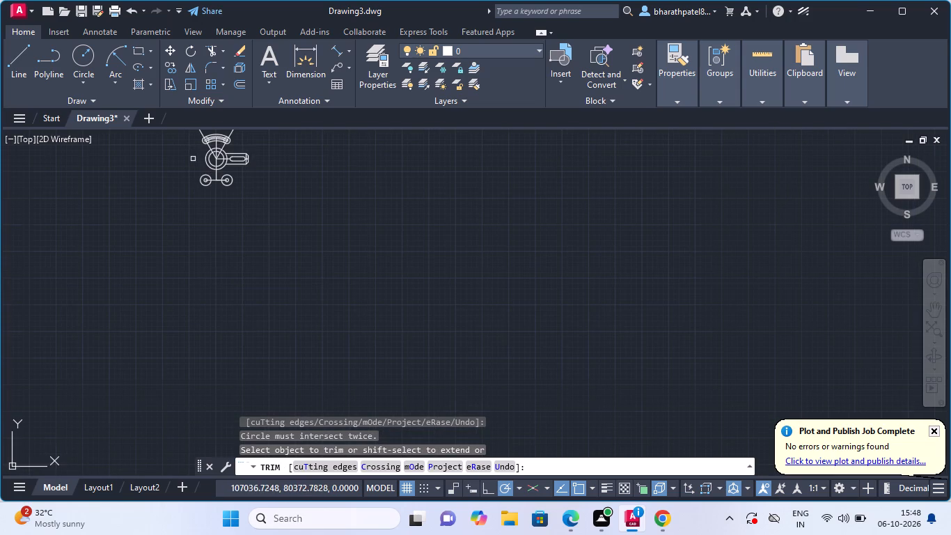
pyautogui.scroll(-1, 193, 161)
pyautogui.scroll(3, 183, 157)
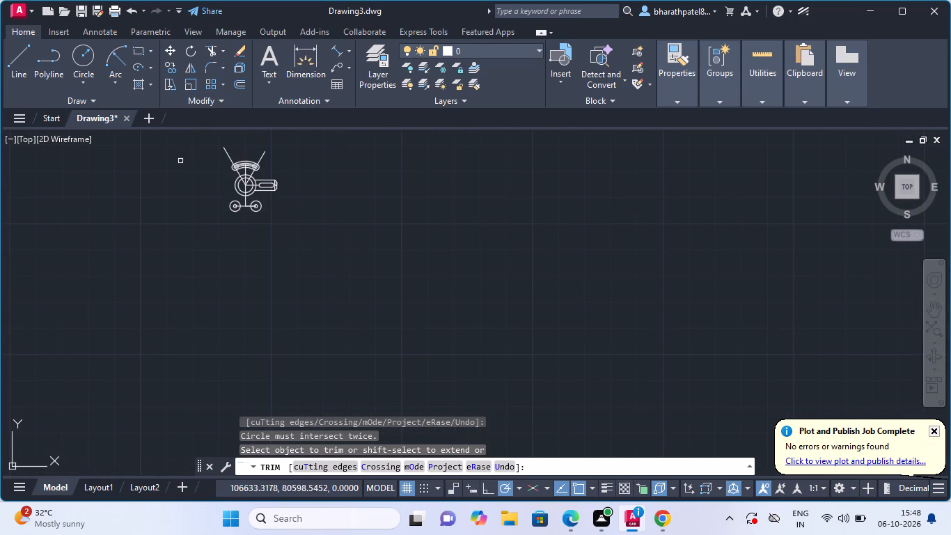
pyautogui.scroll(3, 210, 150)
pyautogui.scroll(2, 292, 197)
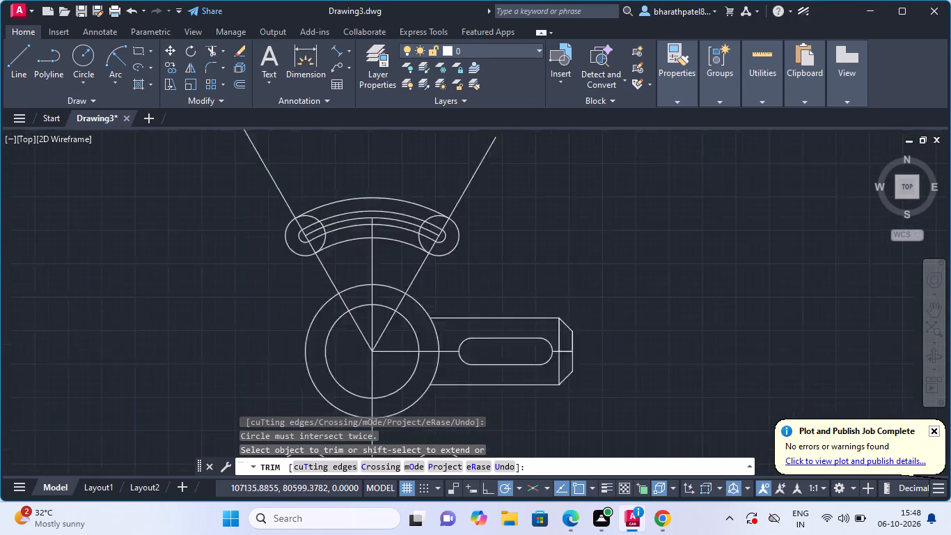
# Trim the inner arcs of both upper end circles where they cross the lug and its curved slot, keeping the rounded outer ends.
pyautogui.scroll(1, 292, 197)
pyautogui.click(345, 250)
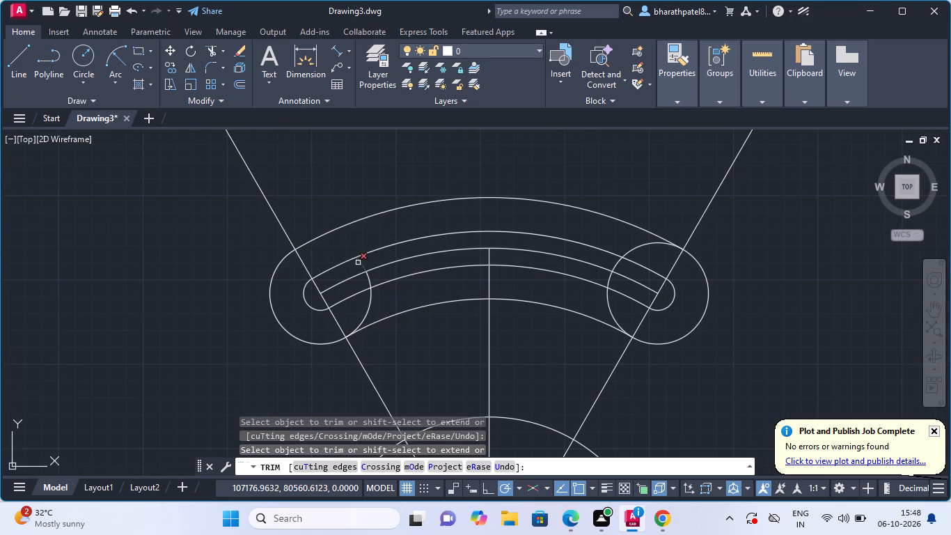
pyautogui.click(359, 263)
pyautogui.click(370, 282)
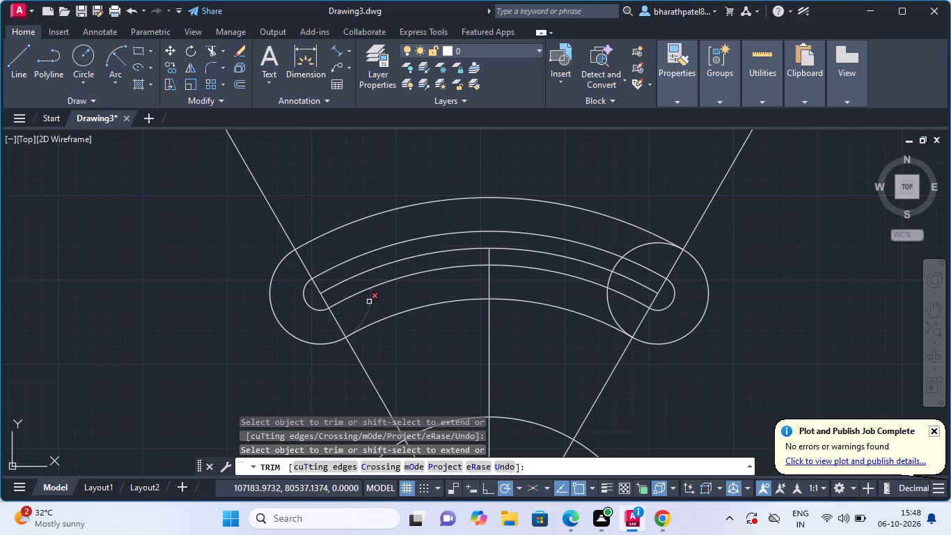
pyautogui.click(368, 302)
pyautogui.click(629, 251)
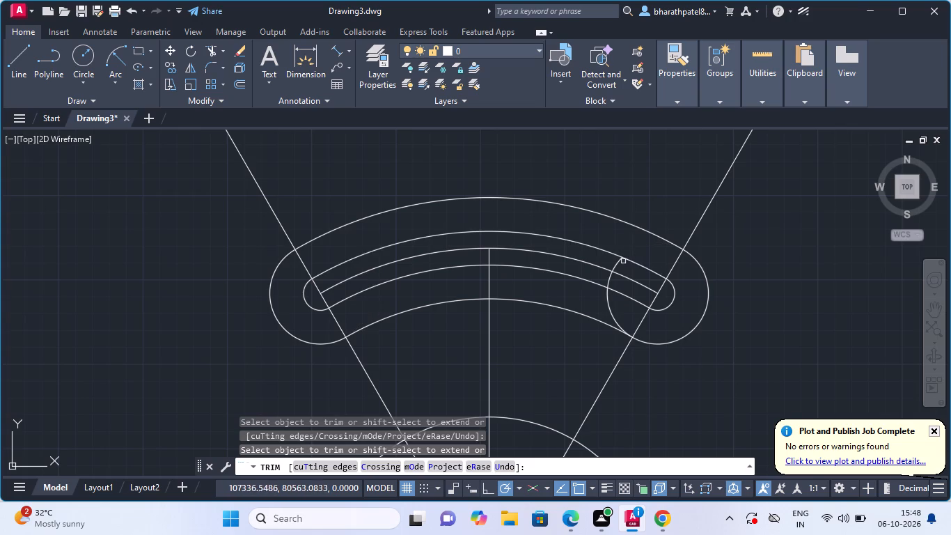
pyautogui.click(616, 263)
pyautogui.click(610, 276)
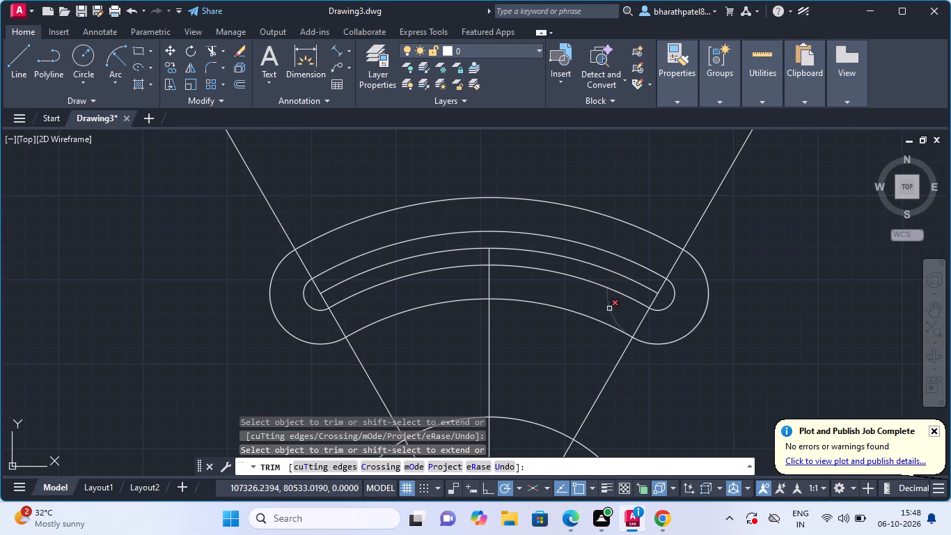
pyautogui.click(609, 309)
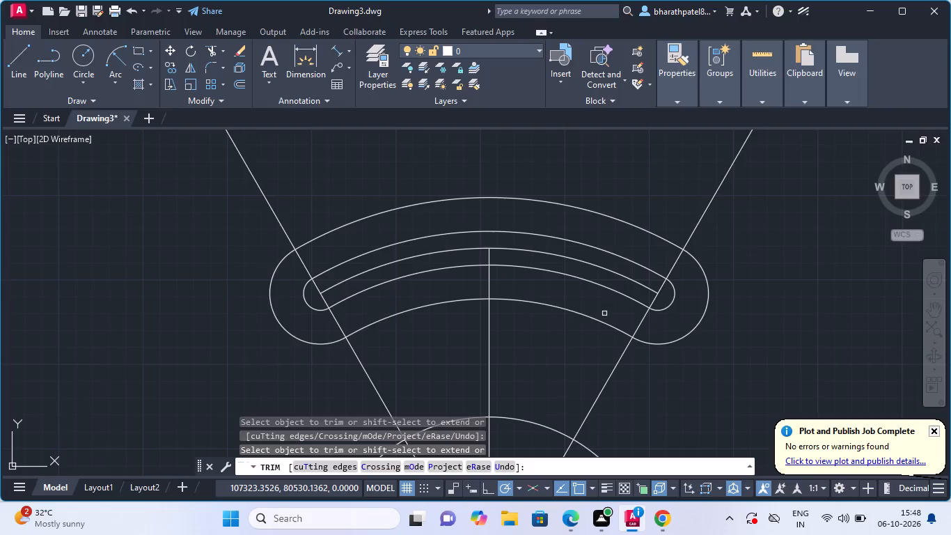
# Trim the ends of both angled construction lines that extend beyond the upper lug's outer arc.
pyautogui.scroll(-3, 601, 318)
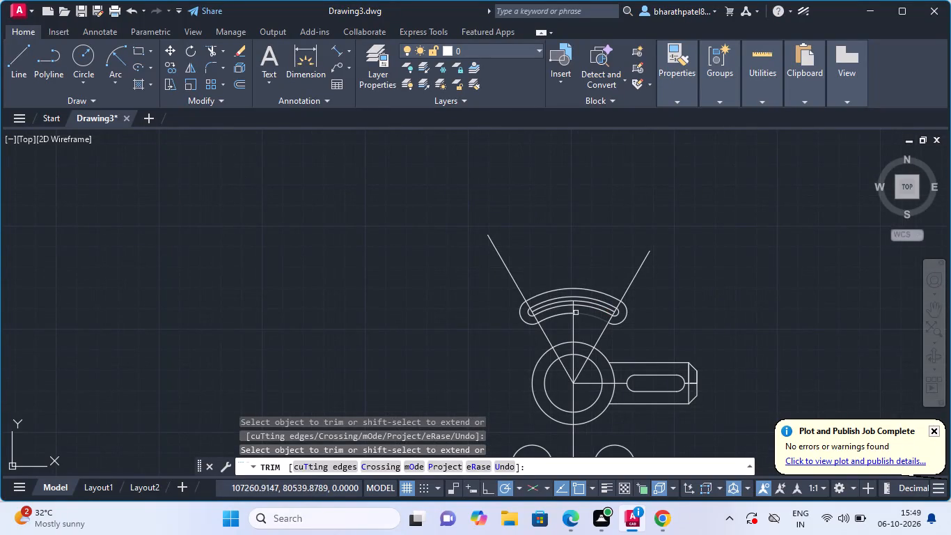
pyautogui.click(630, 283)
pyautogui.click(512, 274)
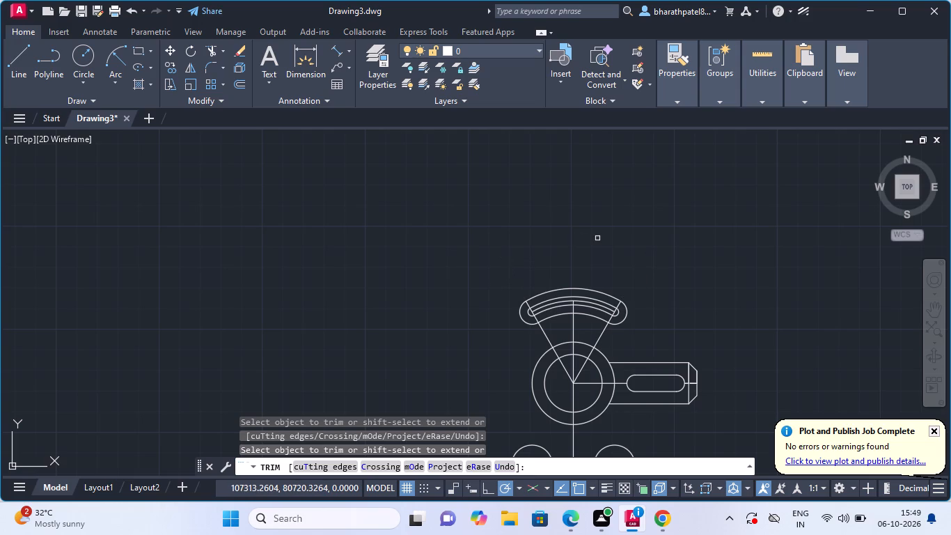
# Draw a 40-unit horizontal line rightward from the vertical centre line, between the upper lug and the outer central circle.
pyautogui.scroll(-1, 597, 238)
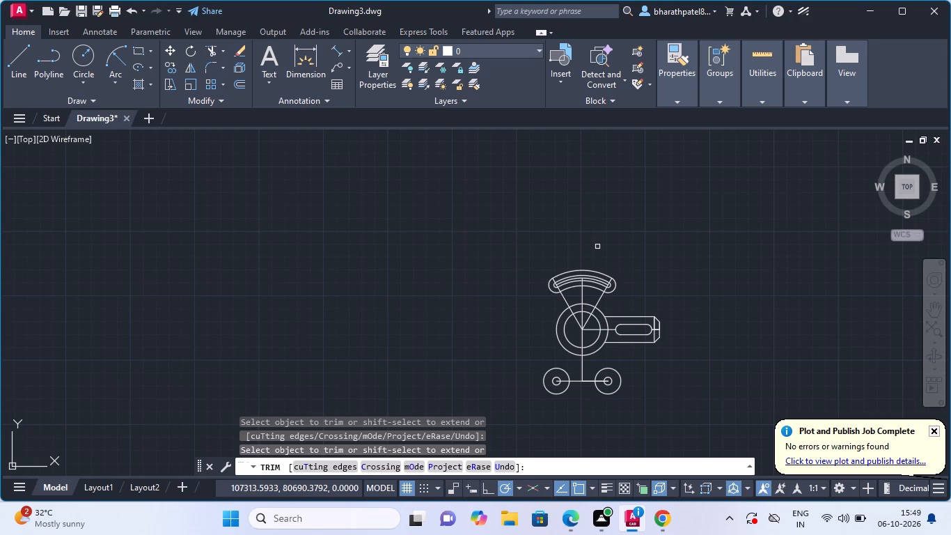
pyautogui.click(19, 68)
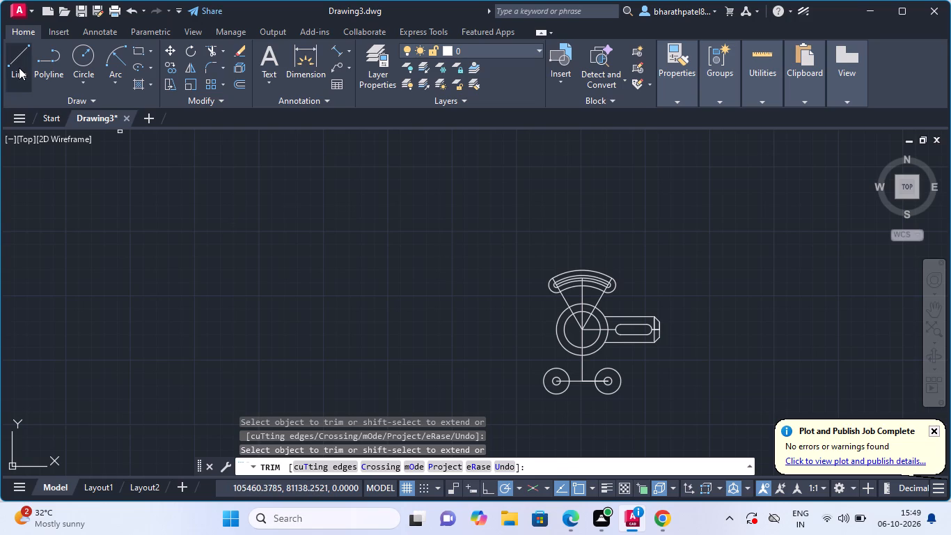
pyautogui.scroll(3, 593, 289)
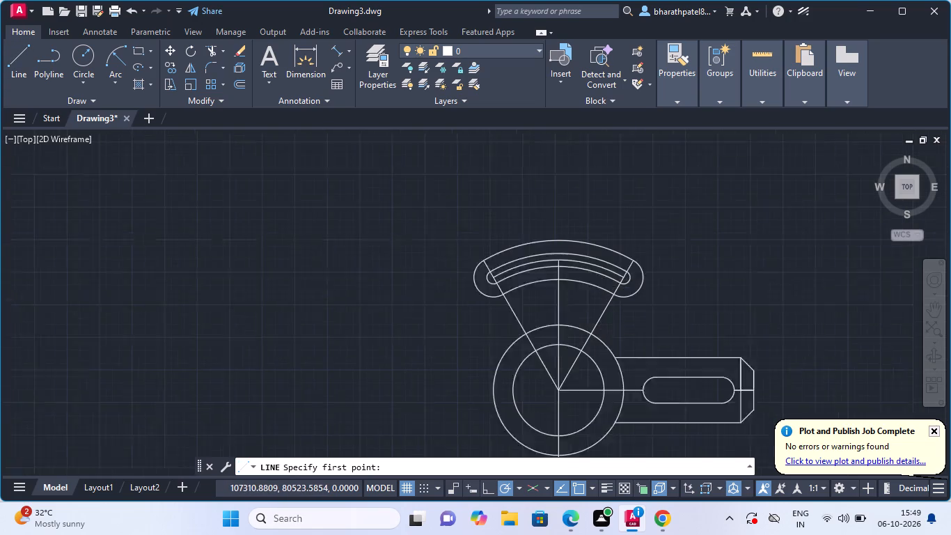
pyautogui.click(535, 311)
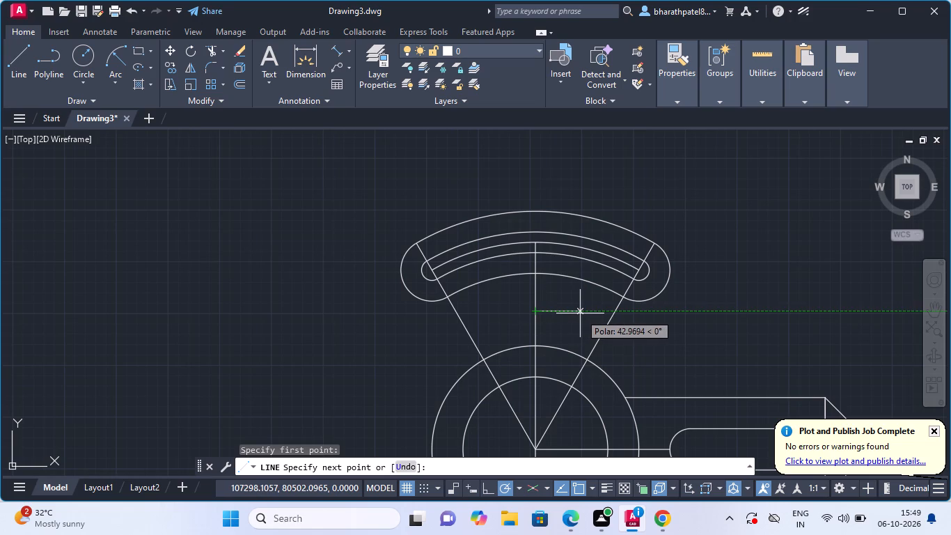
pyautogui.press('4')
pyautogui.press('0')
pyautogui.press('Return')
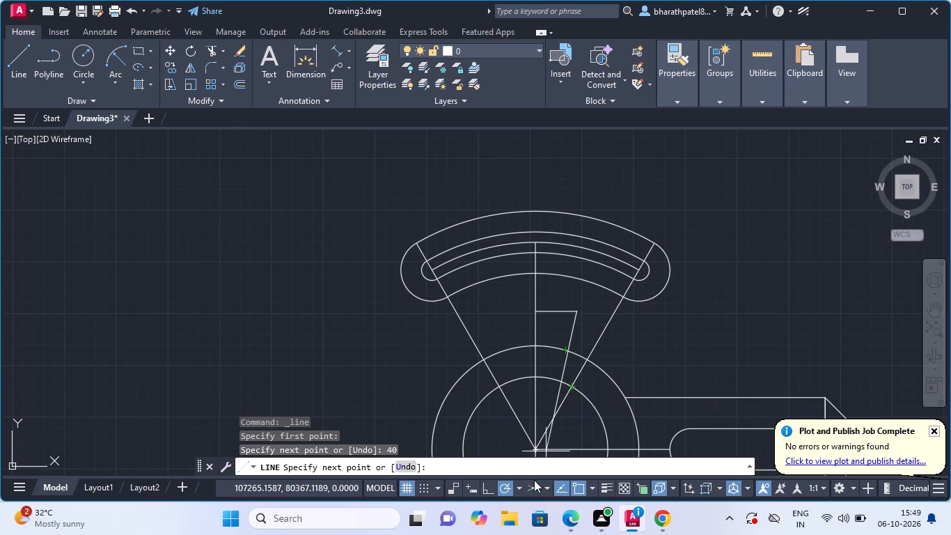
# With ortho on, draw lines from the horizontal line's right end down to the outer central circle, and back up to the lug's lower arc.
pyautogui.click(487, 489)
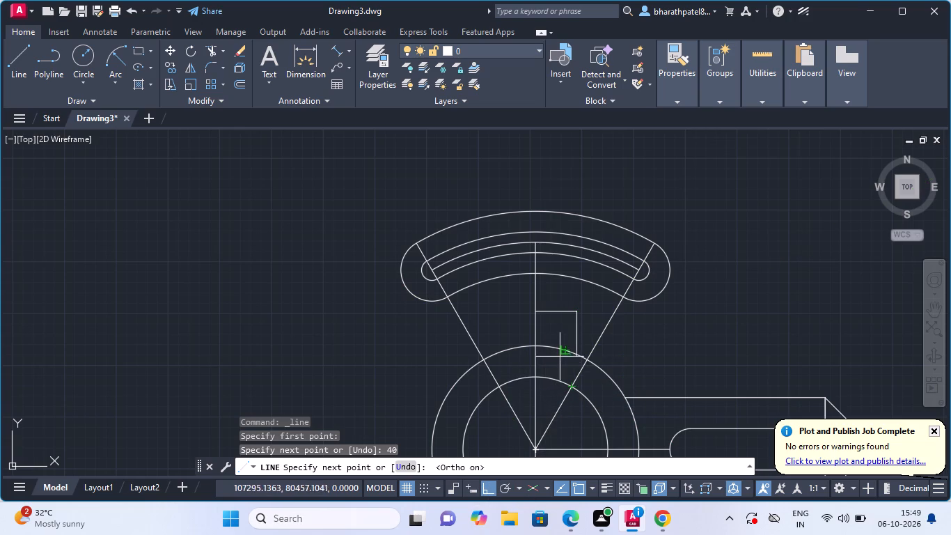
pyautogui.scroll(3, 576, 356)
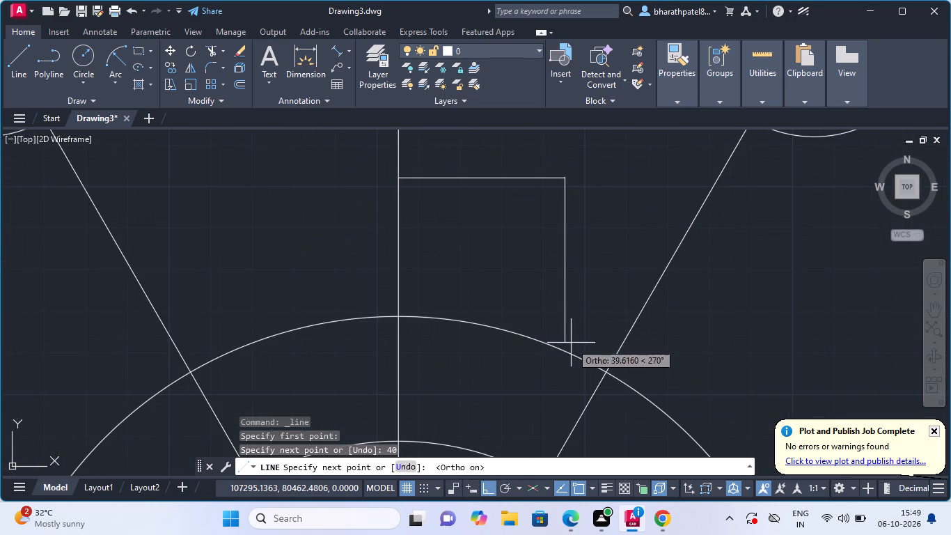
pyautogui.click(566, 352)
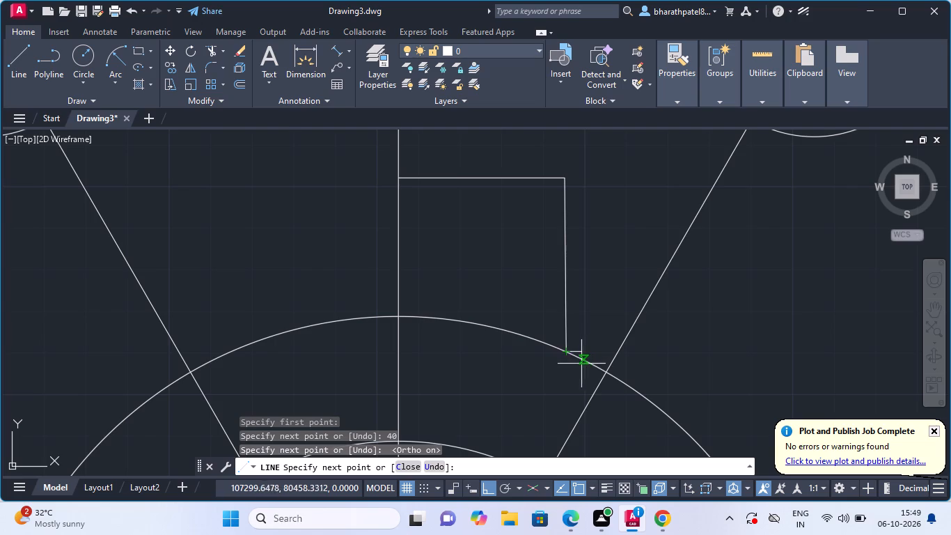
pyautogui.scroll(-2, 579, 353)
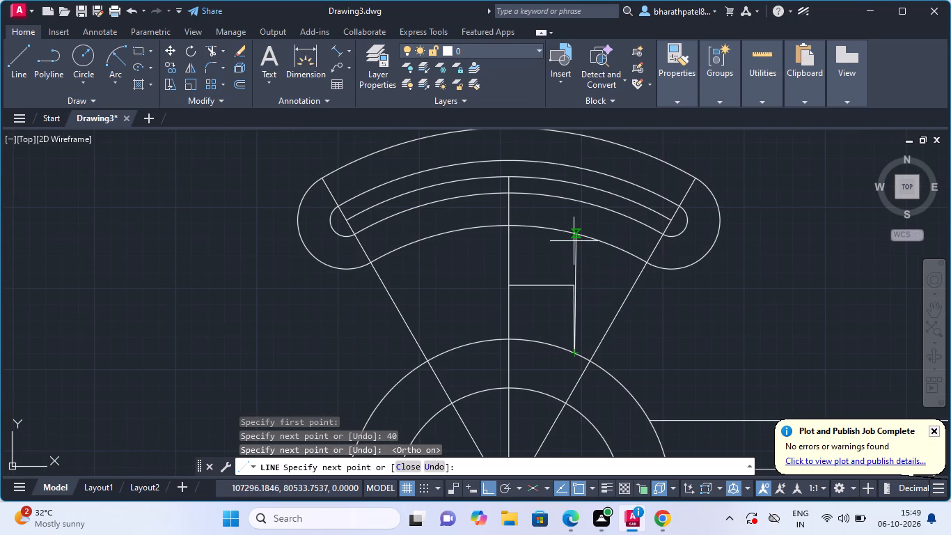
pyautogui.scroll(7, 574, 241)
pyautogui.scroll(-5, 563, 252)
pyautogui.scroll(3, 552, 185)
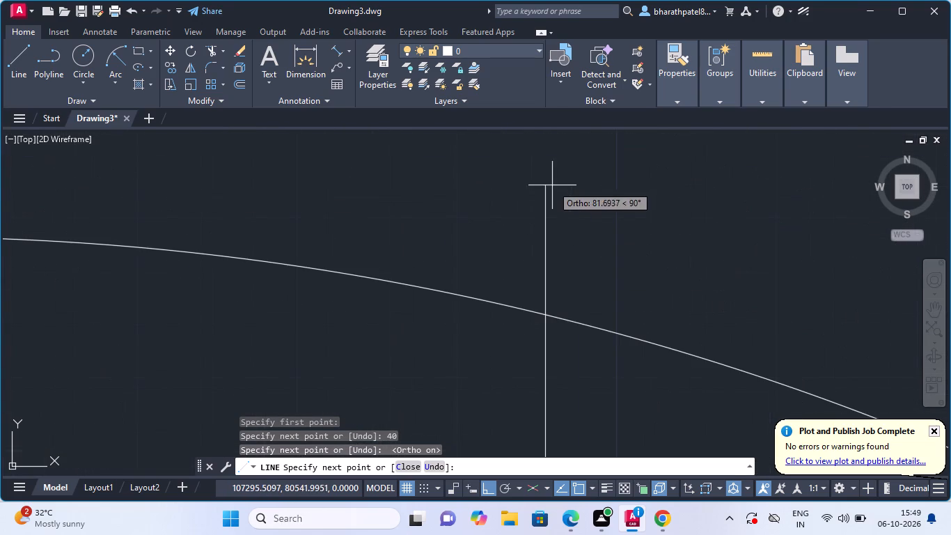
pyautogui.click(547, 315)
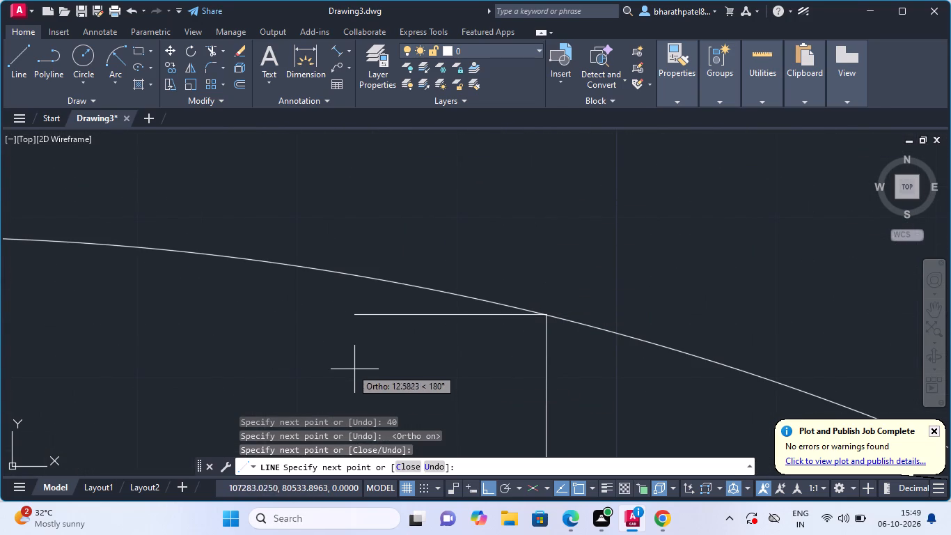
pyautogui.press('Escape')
# Draw a 40-unit horizontal line leftward from the vertical centre line, in line with the existing right-hand horizontal line.
pyautogui.scroll(-8, 362, 373)
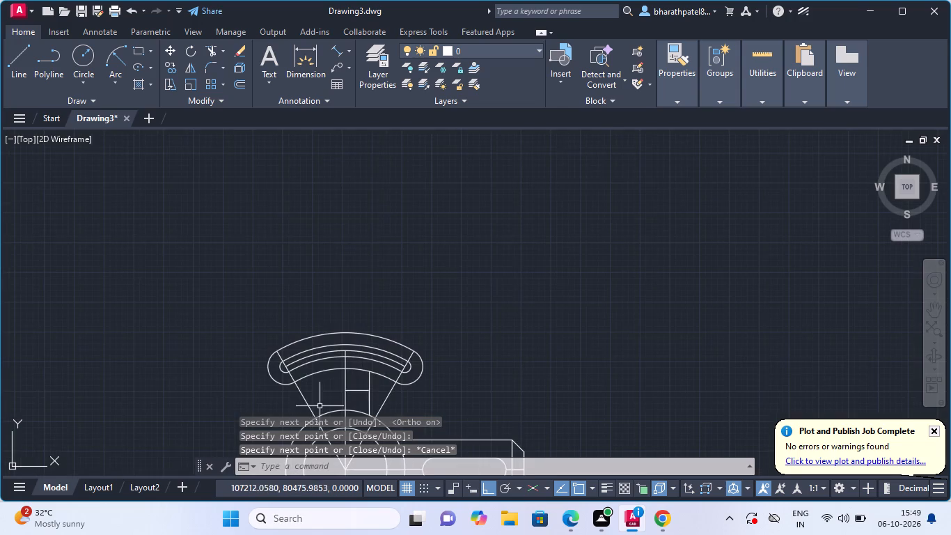
pyautogui.click(15, 45)
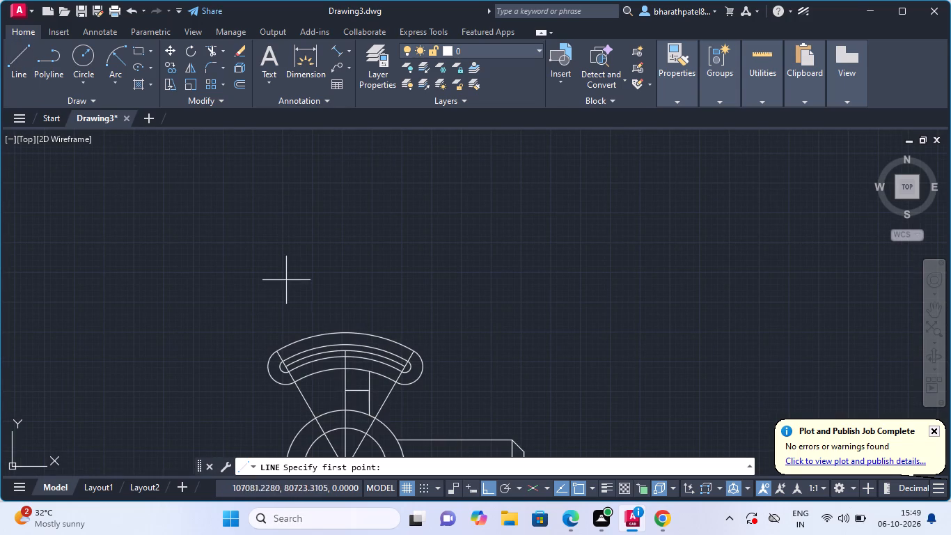
pyautogui.scroll(3, 338, 406)
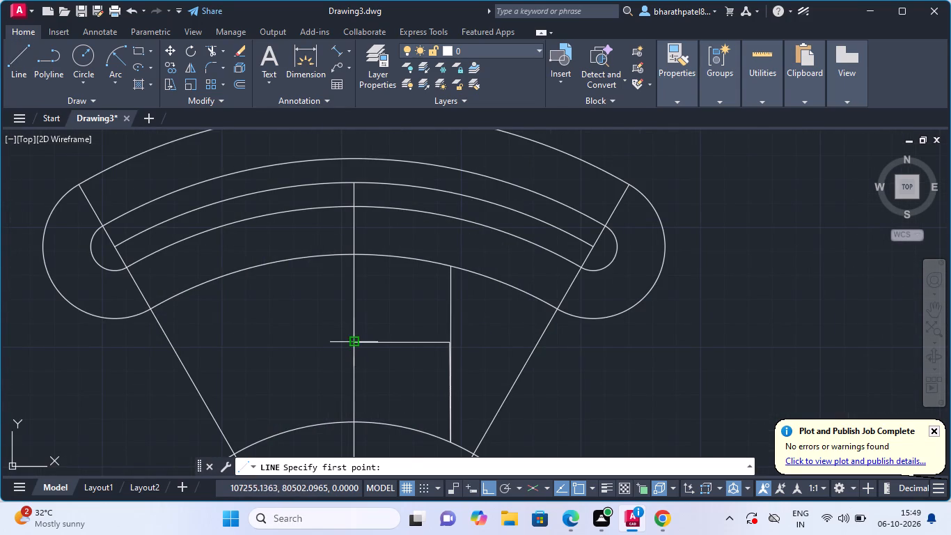
pyautogui.click(352, 346)
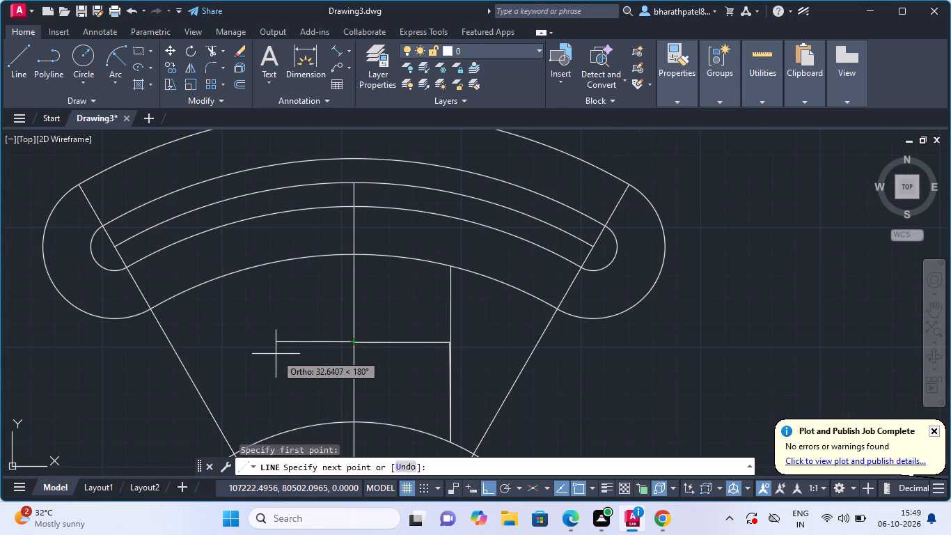
pyautogui.write('40')
pyautogui.press('Return')
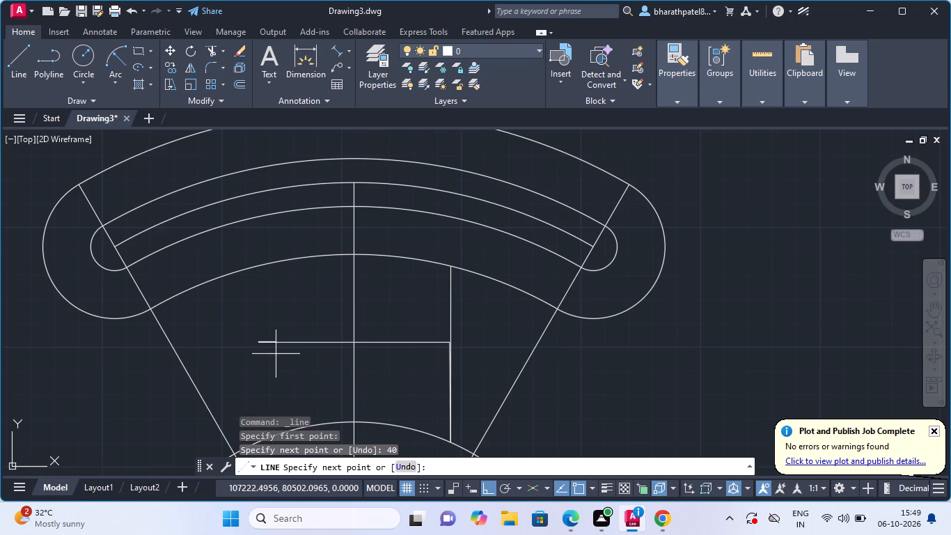
pyautogui.scroll(1, 283, 359)
pyautogui.scroll(-1, 283, 360)
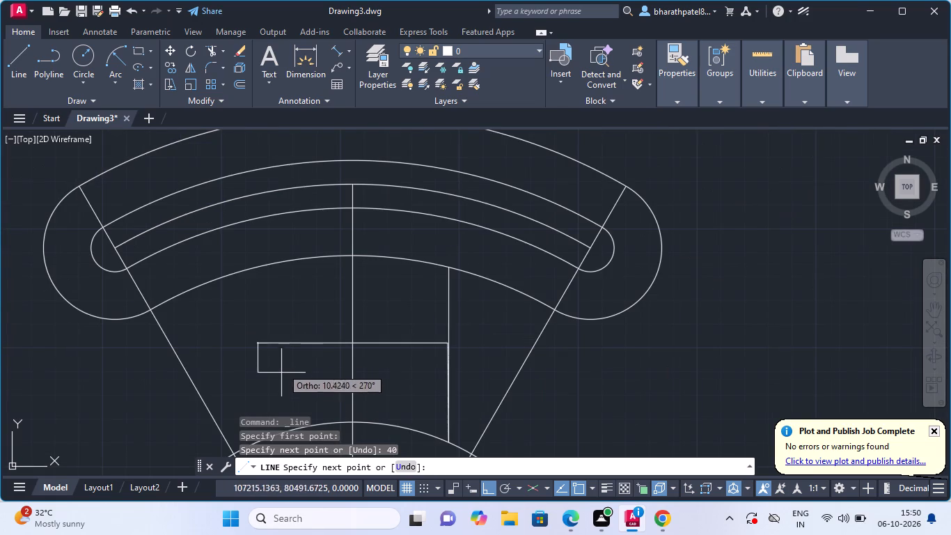
pyautogui.scroll(4, 423, 368)
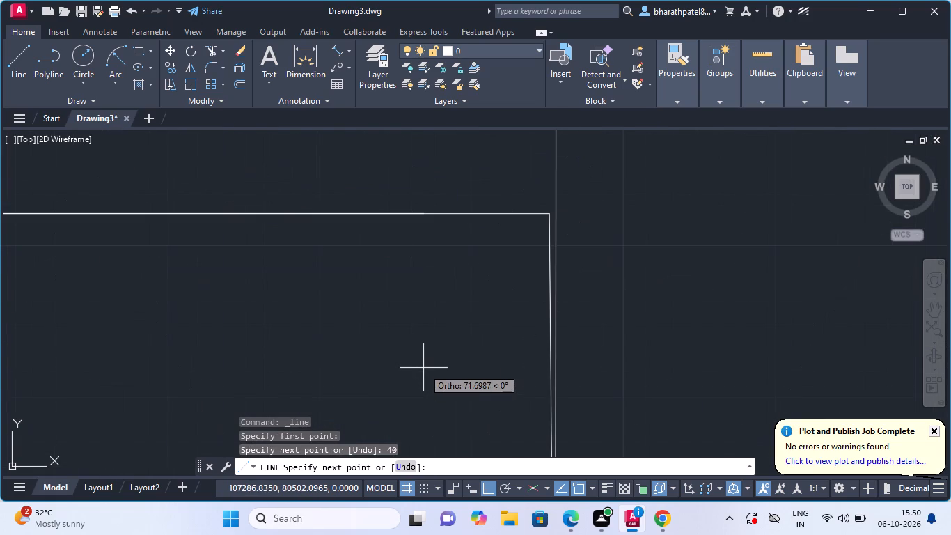
pyautogui.scroll(-4, 423, 368)
pyautogui.press('Escape')
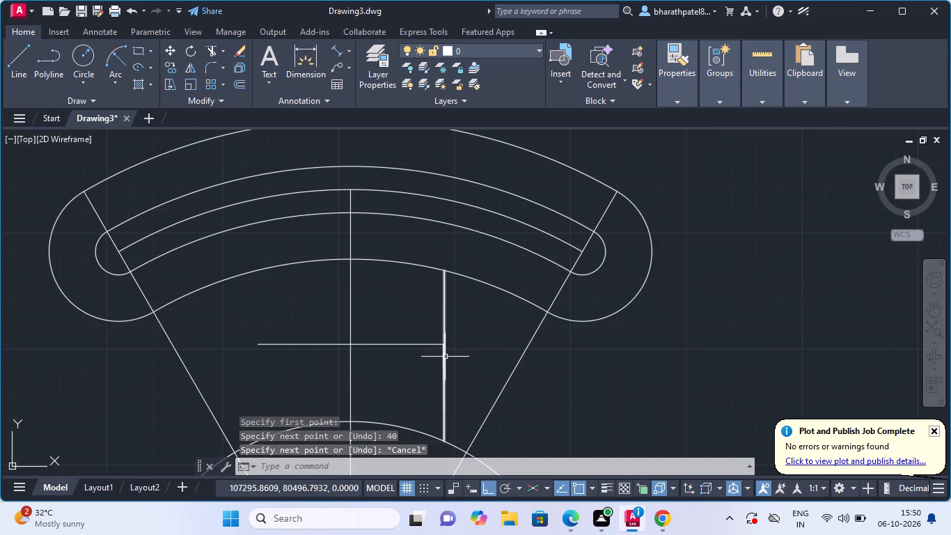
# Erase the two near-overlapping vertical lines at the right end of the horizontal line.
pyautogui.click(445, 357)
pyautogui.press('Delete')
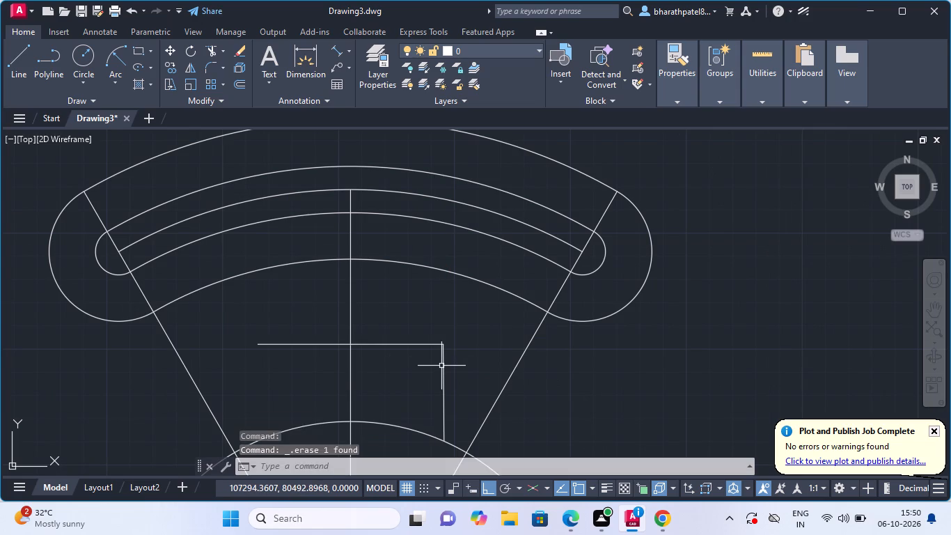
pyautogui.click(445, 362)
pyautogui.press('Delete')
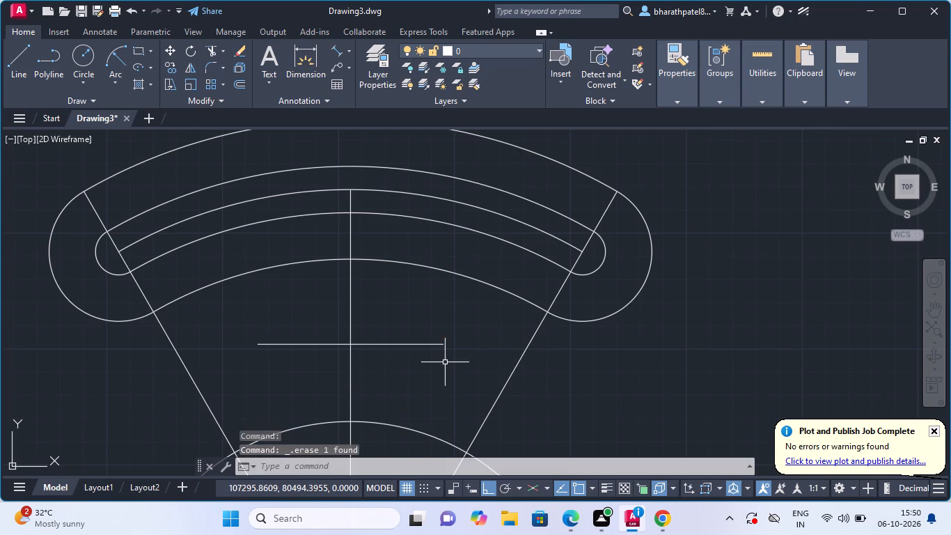
# Draw a vertical line from the horizontal line's right end down past the outer central circle, and back up about 94 units past the lug's lower arc.
pyautogui.click(18, 61)
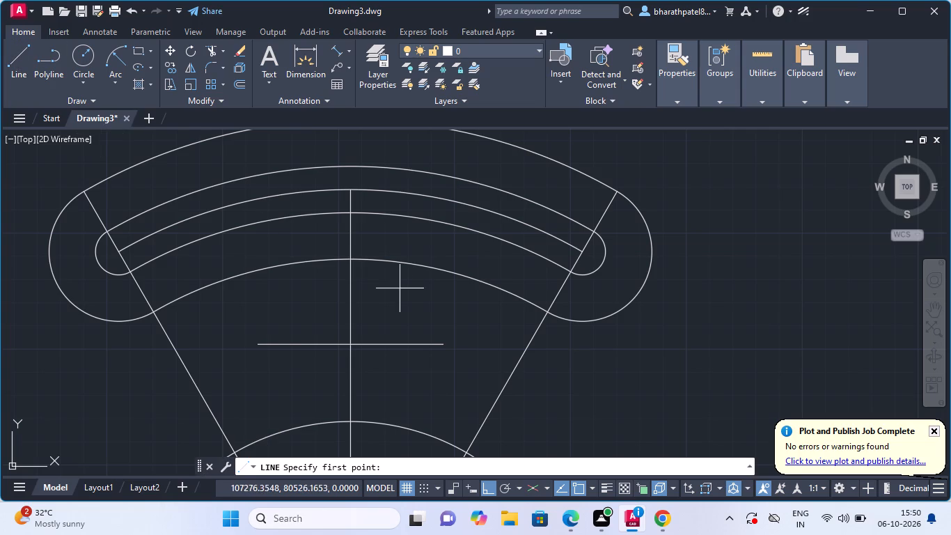
pyautogui.scroll(3, 442, 345)
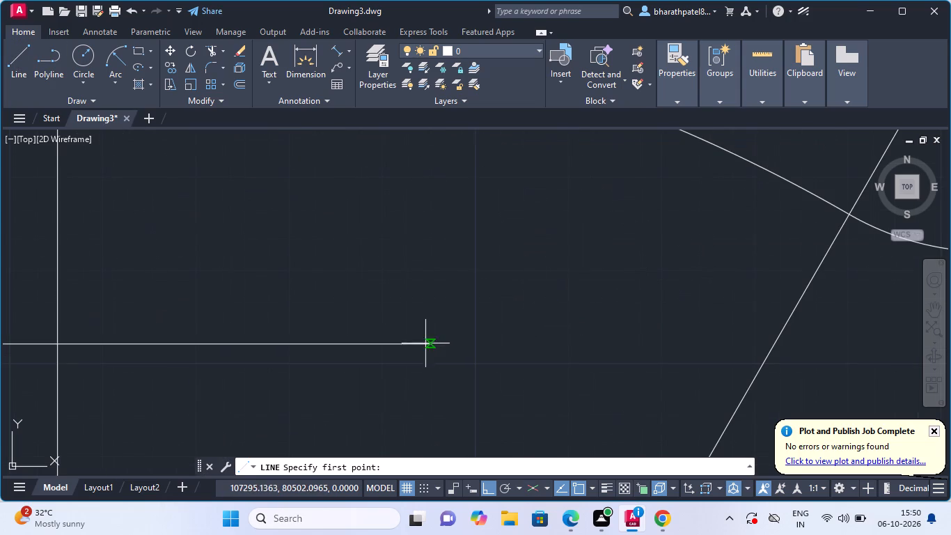
pyautogui.click(432, 346)
pyautogui.scroll(-4, 431, 346)
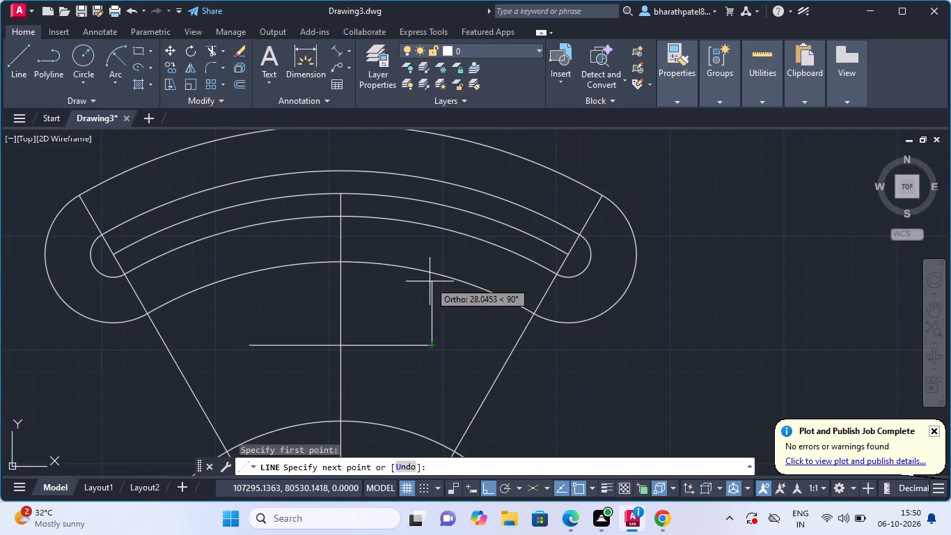
pyautogui.scroll(-3, 430, 281)
pyautogui.scroll(2, 428, 356)
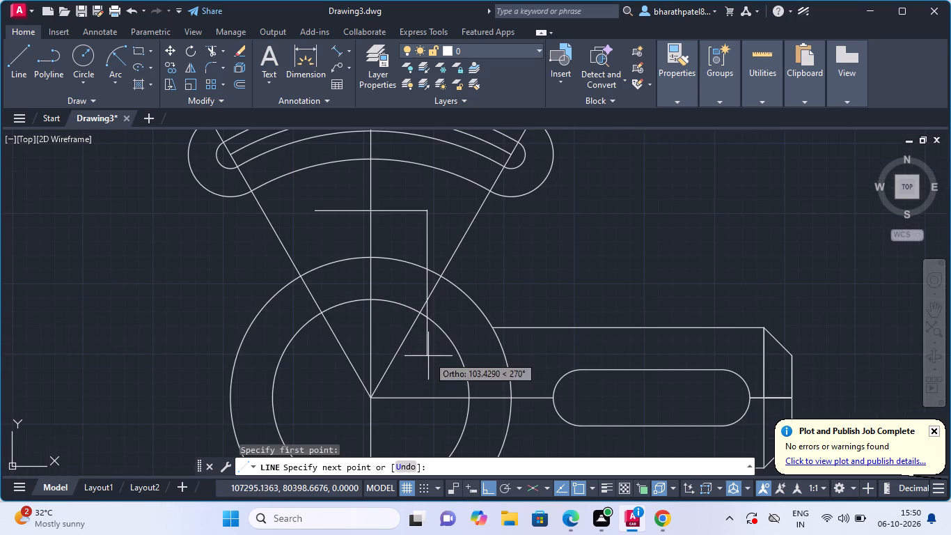
pyautogui.scroll(2, 428, 284)
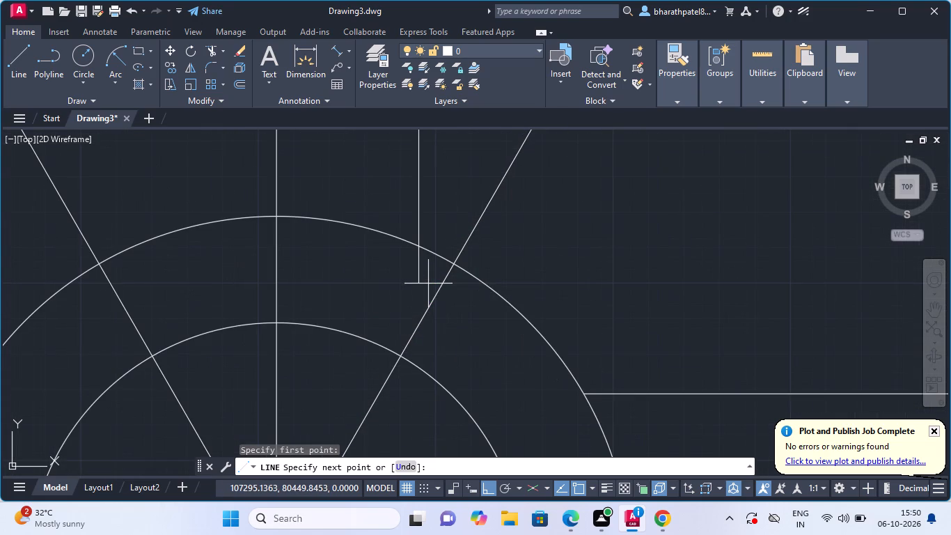
pyautogui.click(428, 284)
pyautogui.scroll(-3, 428, 284)
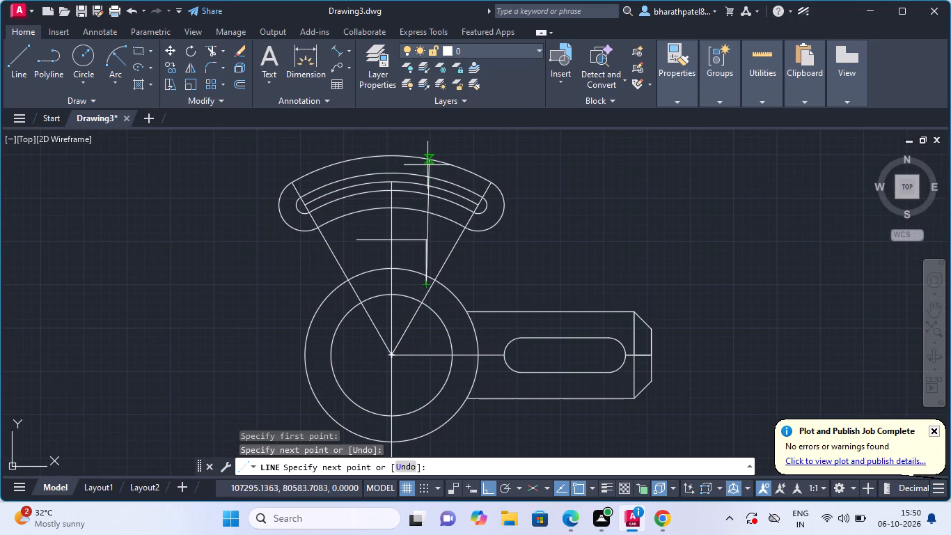
pyautogui.scroll(3, 425, 204)
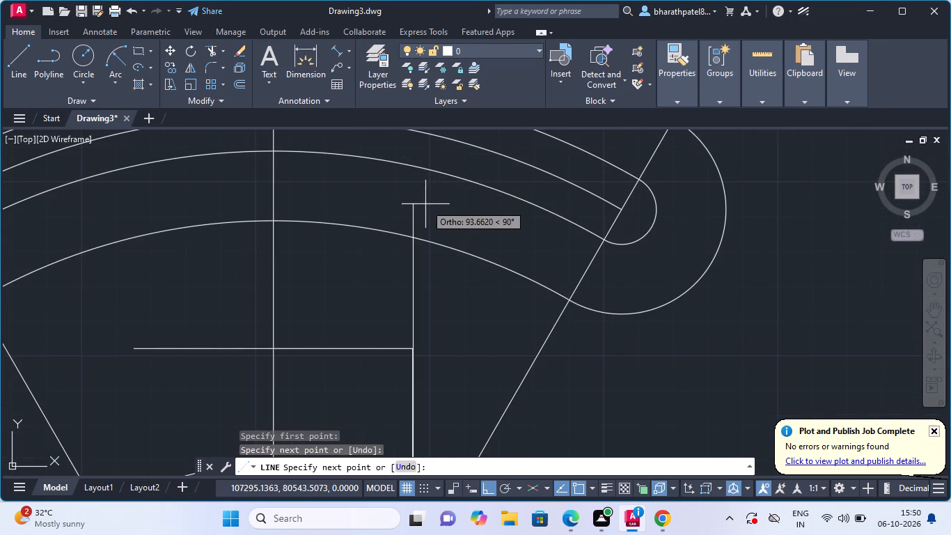
pyautogui.click(425, 204)
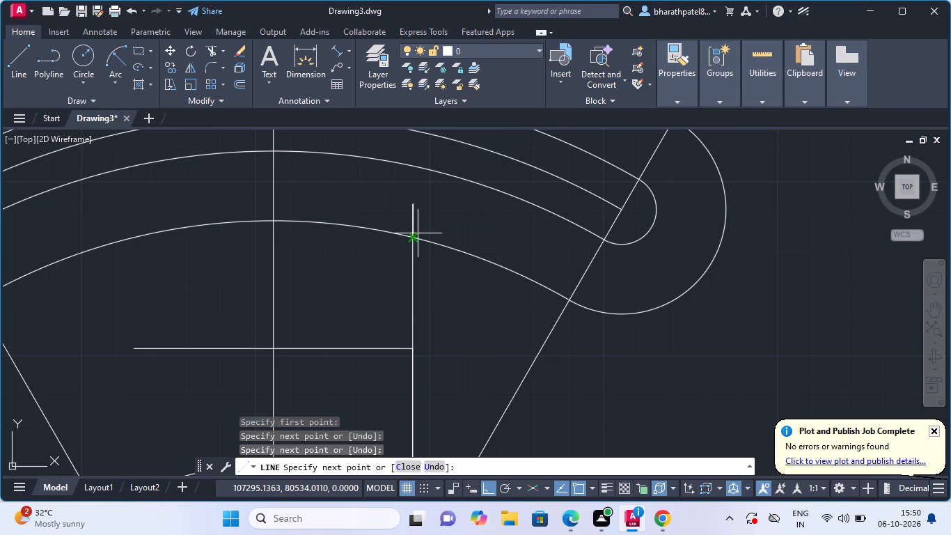
pyautogui.press('Escape')
# Draw a vertical line from the horizontal line's left end up about 41 units past the lug's lower arc, and back down past the outer central circle.
pyautogui.scroll(4, 411, 339)
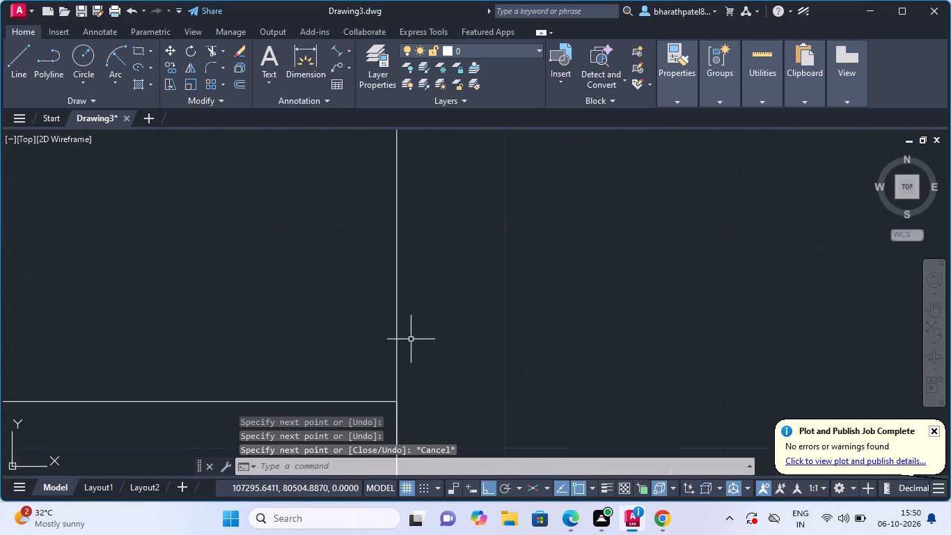
pyautogui.scroll(-8, 411, 339)
pyautogui.scroll(2, 386, 348)
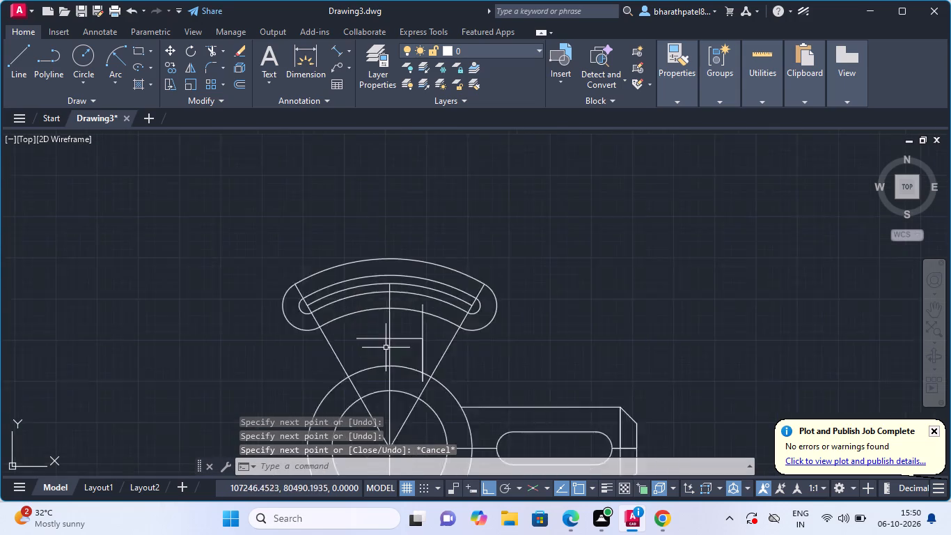
pyautogui.click(15, 65)
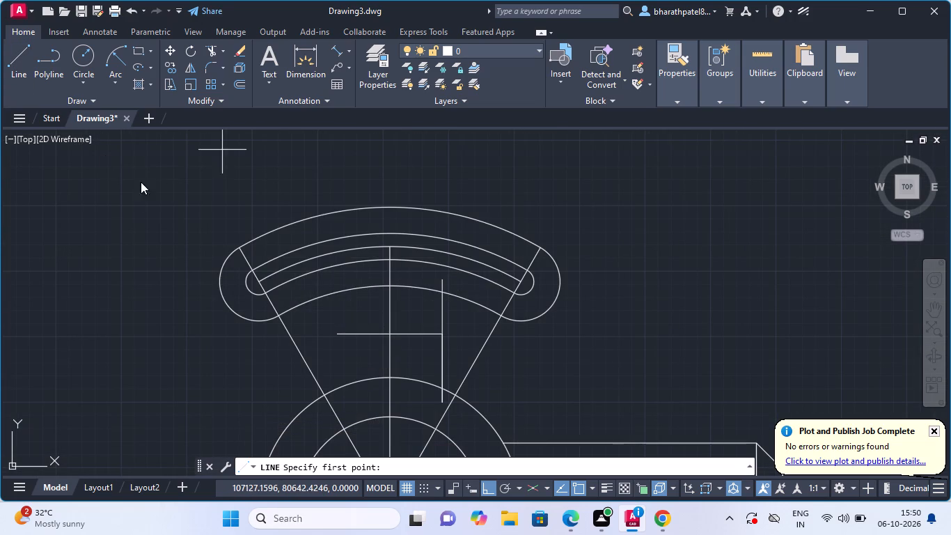
pyautogui.click(334, 336)
pyautogui.scroll(-4, 334, 336)
pyautogui.scroll(2, 334, 336)
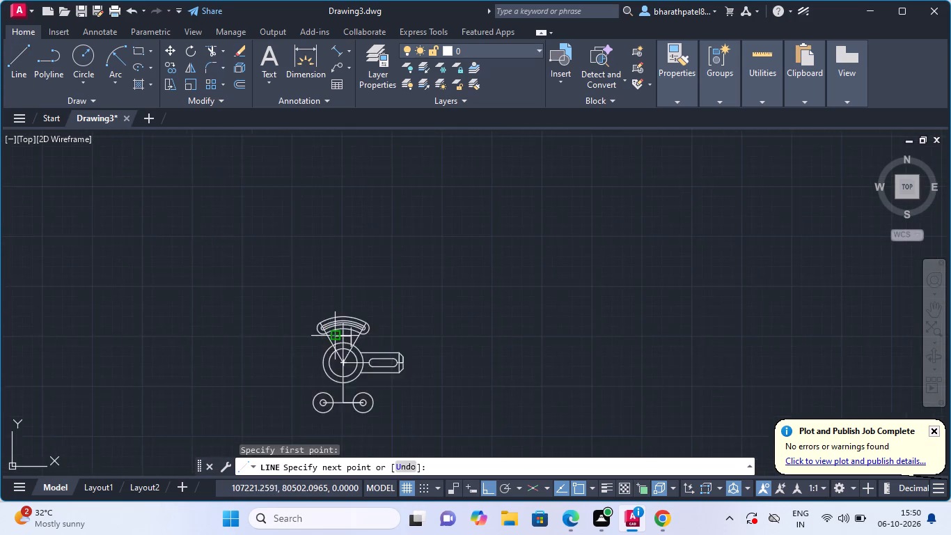
pyautogui.scroll(6, 334, 336)
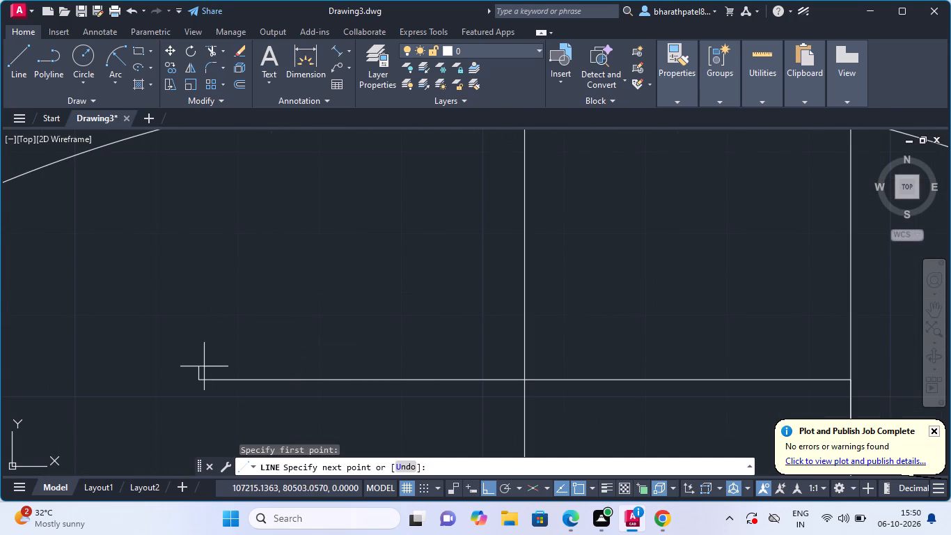
pyautogui.scroll(-4, 210, 175)
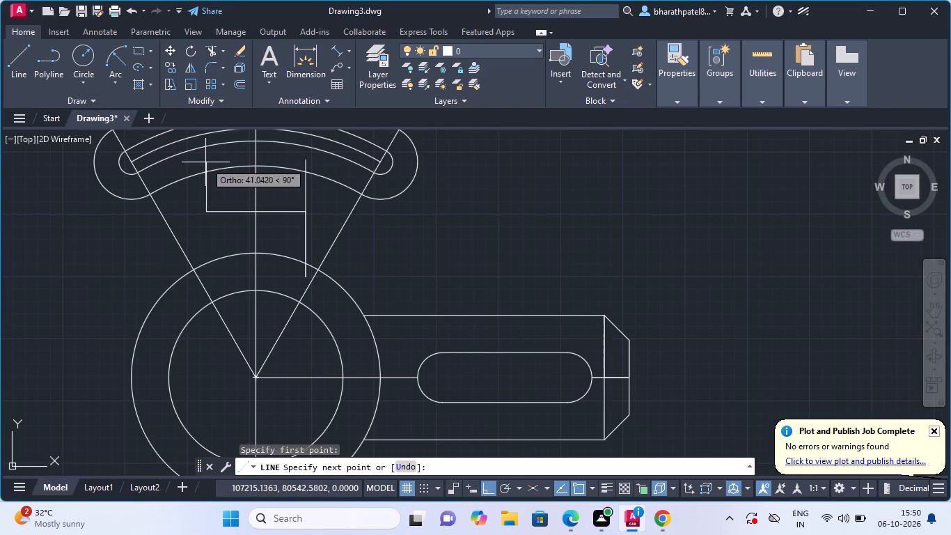
pyautogui.click(205, 162)
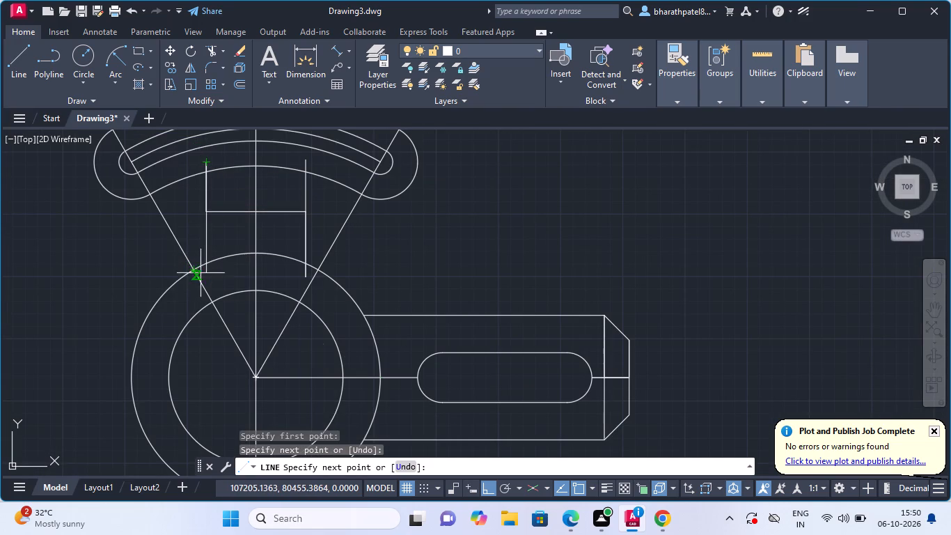
pyautogui.click(203, 276)
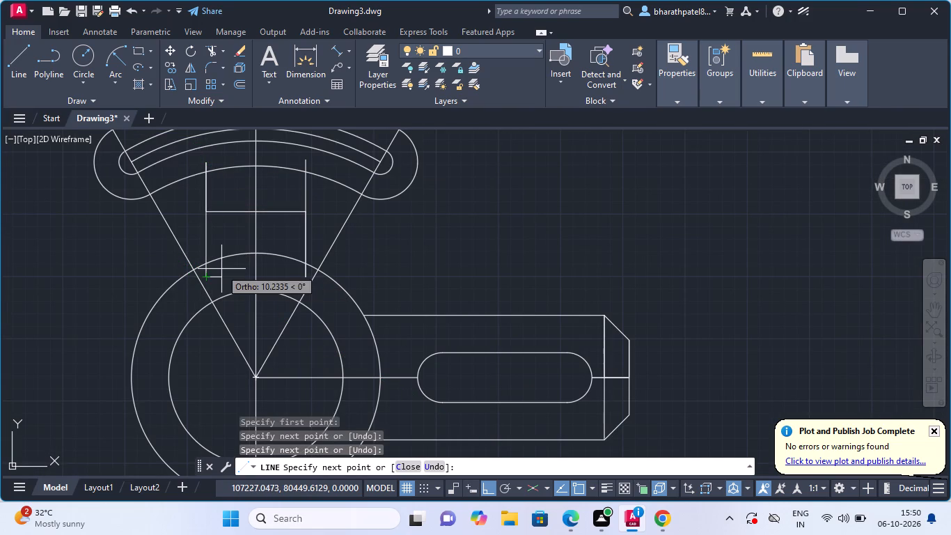
pyautogui.press('Escape')
# Trim the ends of both vertical neck sides that project inside the outer central circle and above the lug's lower arc.
pyautogui.scroll(4, 202, 218)
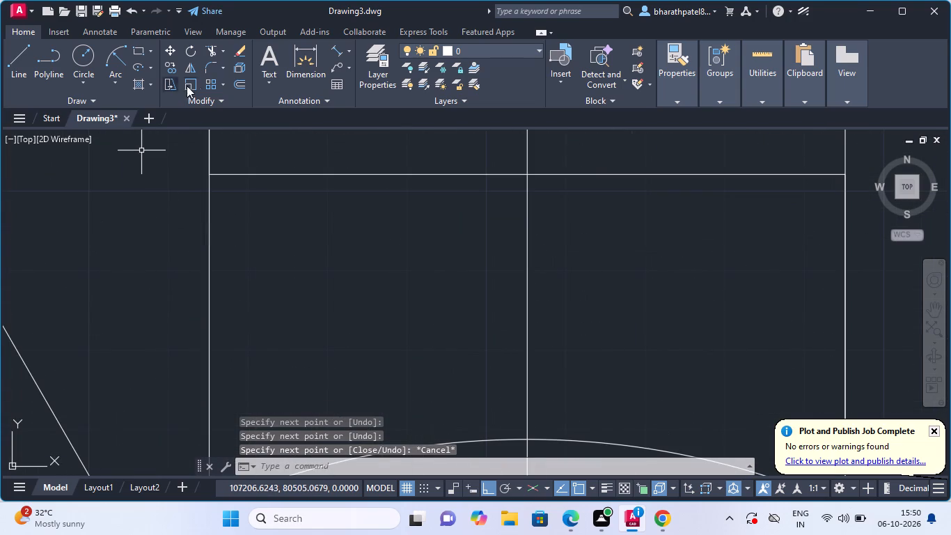
pyautogui.click(210, 54)
pyautogui.scroll(-4, 214, 164)
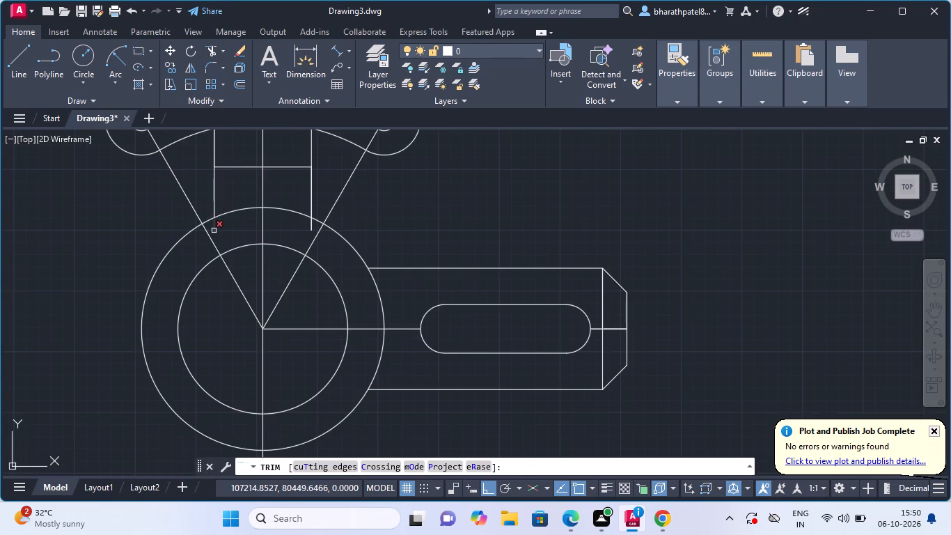
pyautogui.click(214, 226)
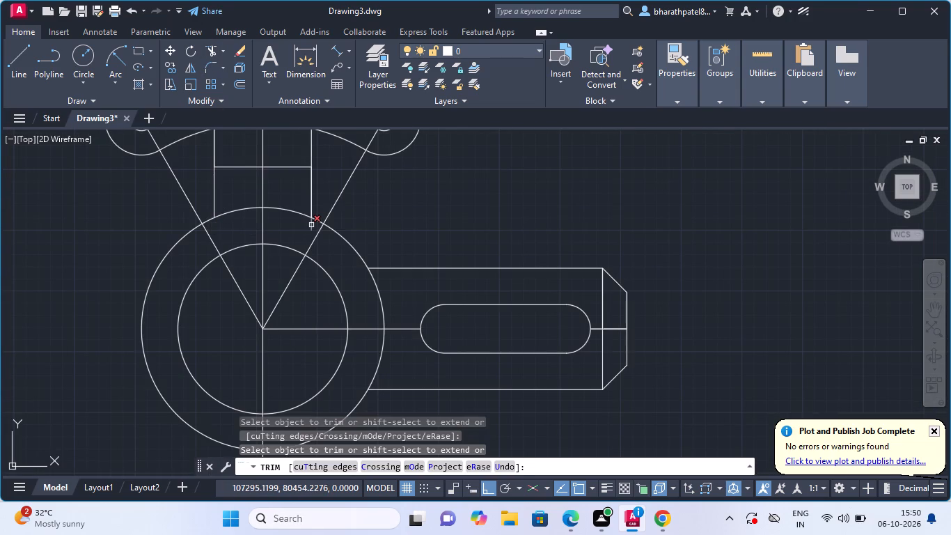
pyautogui.click(311, 225)
pyautogui.click(311, 226)
pyautogui.scroll(-4, 309, 226)
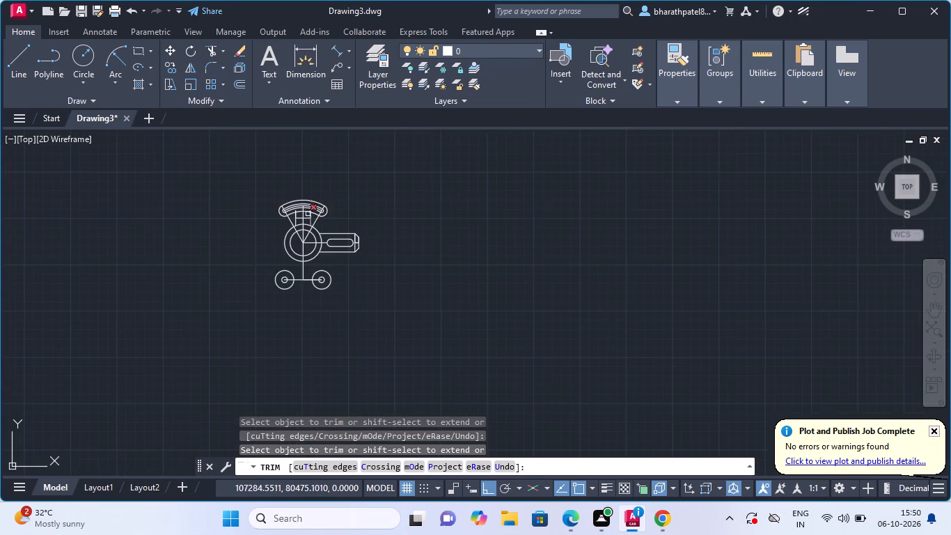
pyautogui.scroll(4, 308, 201)
pyautogui.click(290, 259)
pyautogui.click(305, 264)
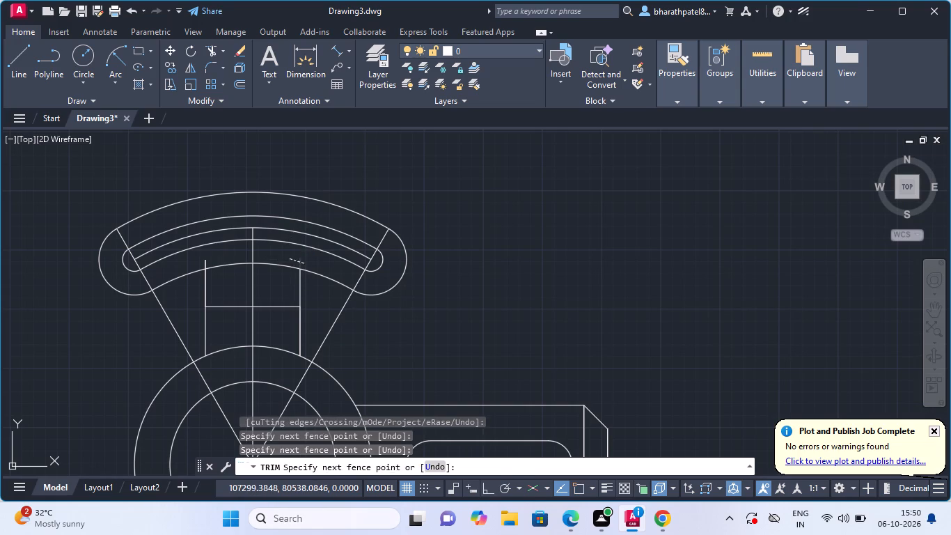
pyautogui.click(217, 261)
pyautogui.click(201, 265)
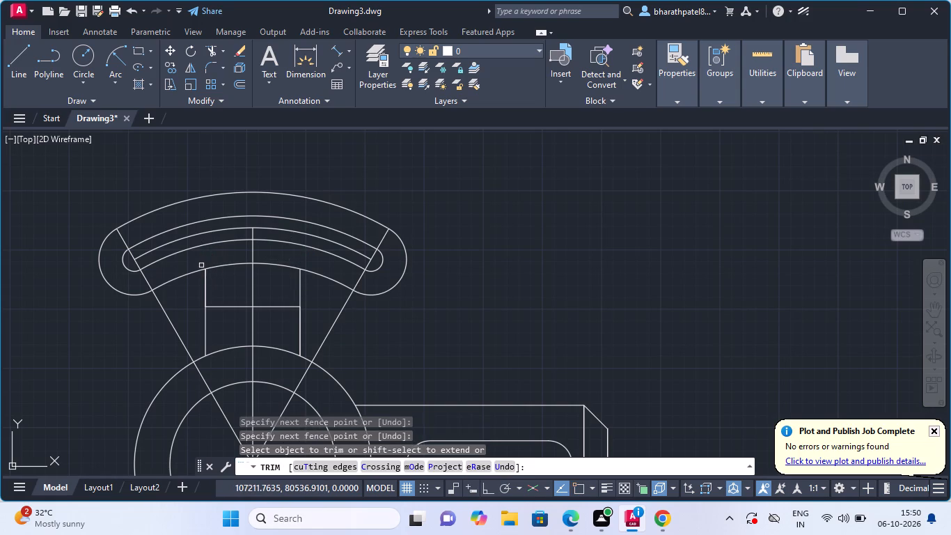
# Trim away both halves of the horizontal construction line between the two neck sides.
pyautogui.scroll(-1, 201, 258)
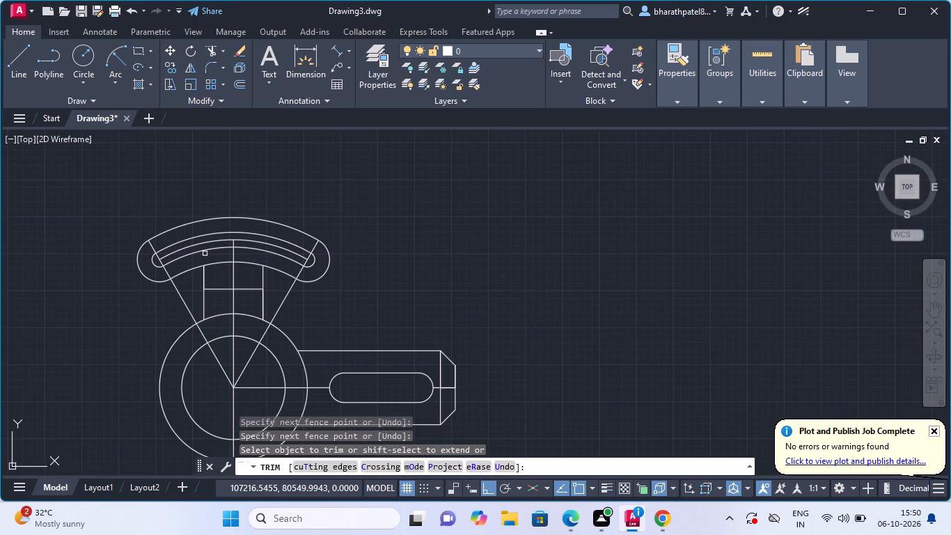
pyautogui.scroll(-2, 205, 251)
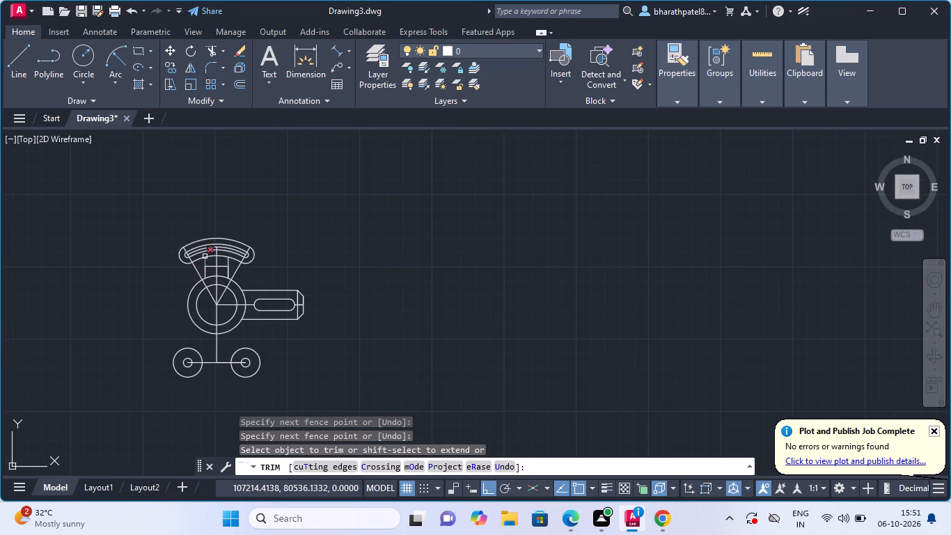
pyautogui.scroll(2, 206, 273)
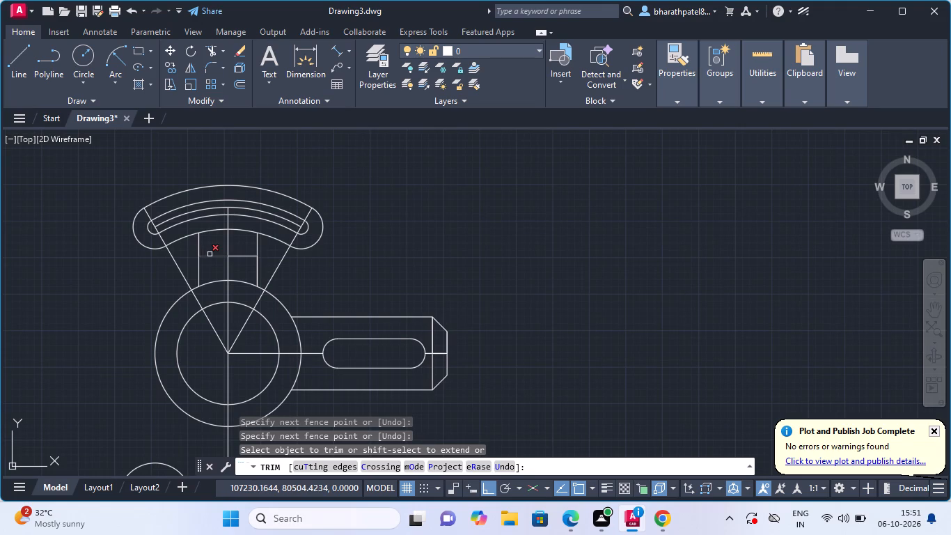
pyautogui.click(210, 254)
pyautogui.click(240, 258)
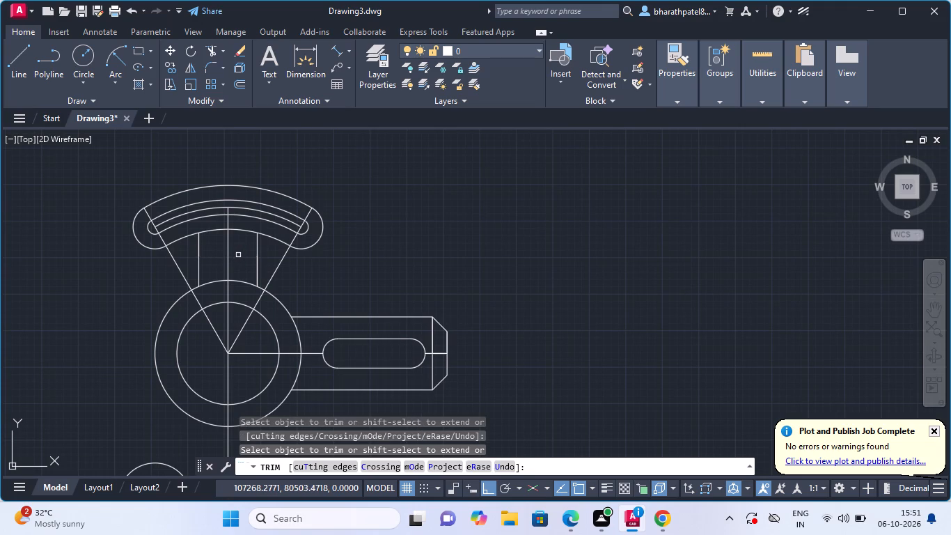
# Draw a Tan, Tan, Radius circle of radius 12 tangent to the lug's lower arc and the outer side of the left neck line.
pyautogui.click(79, 86)
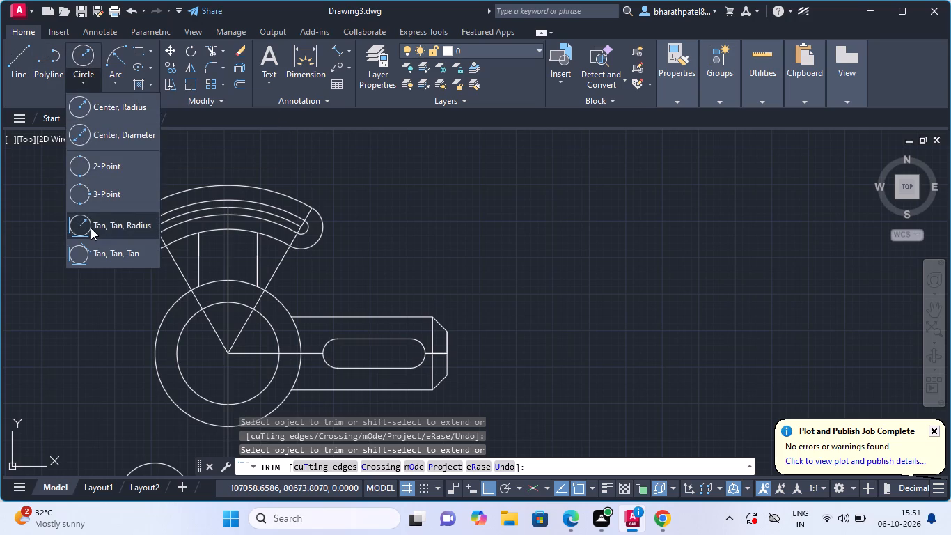
pyautogui.click(91, 228)
pyautogui.scroll(5, 175, 270)
pyautogui.scroll(-3, 175, 270)
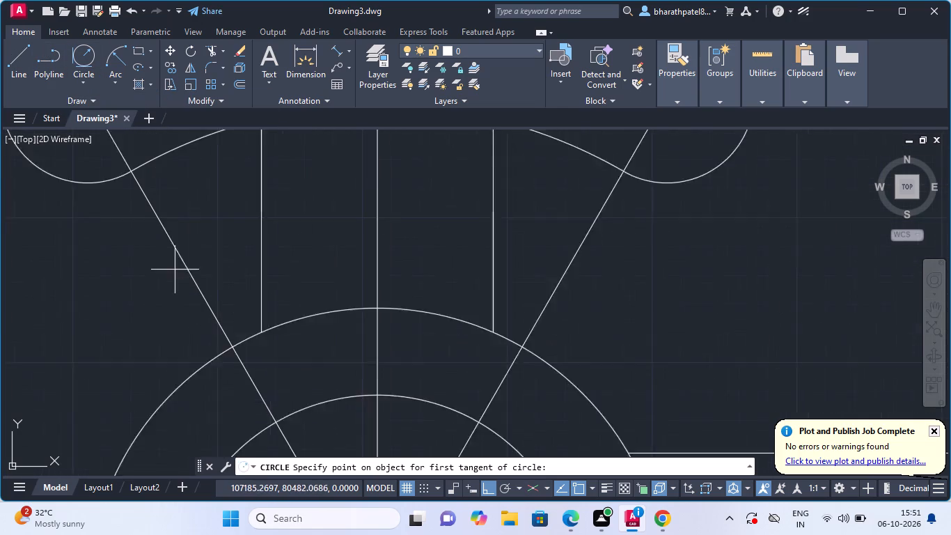
pyautogui.scroll(-1, 175, 270)
pyautogui.scroll(3, 196, 223)
pyautogui.click(194, 196)
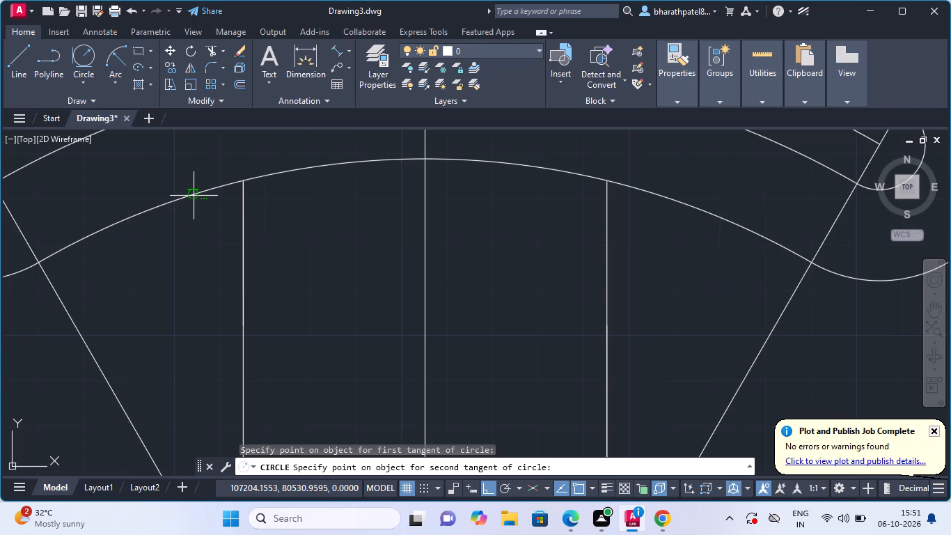
pyautogui.click(244, 226)
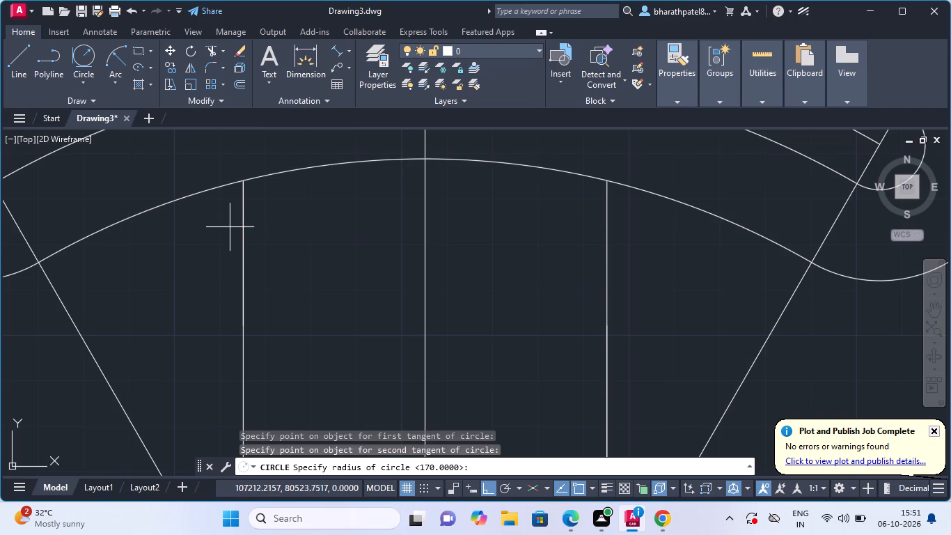
pyautogui.write('12')
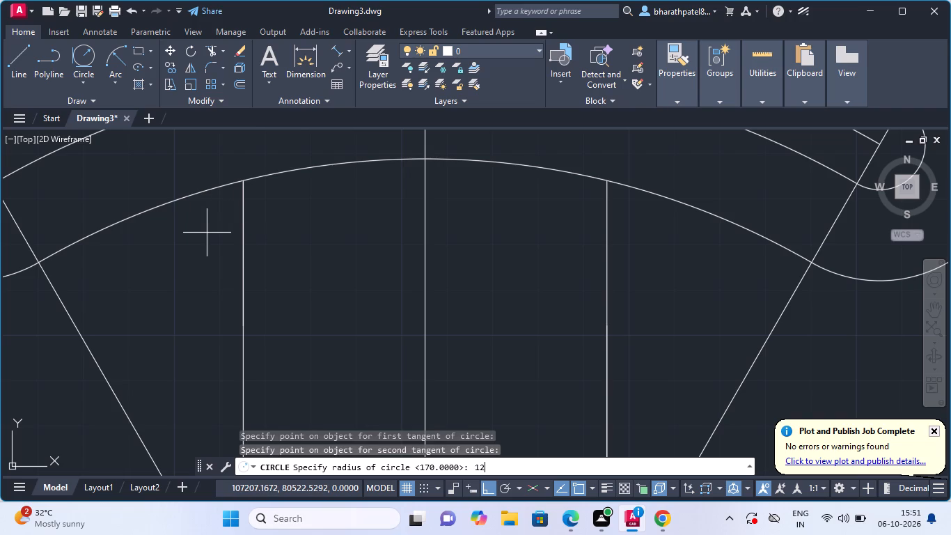
pyautogui.press('Return')
# Draw a radius 12 circle tangent to the lug's lower arc and the vertical centre line, on the centre line's right side.
pyautogui.click(81, 59)
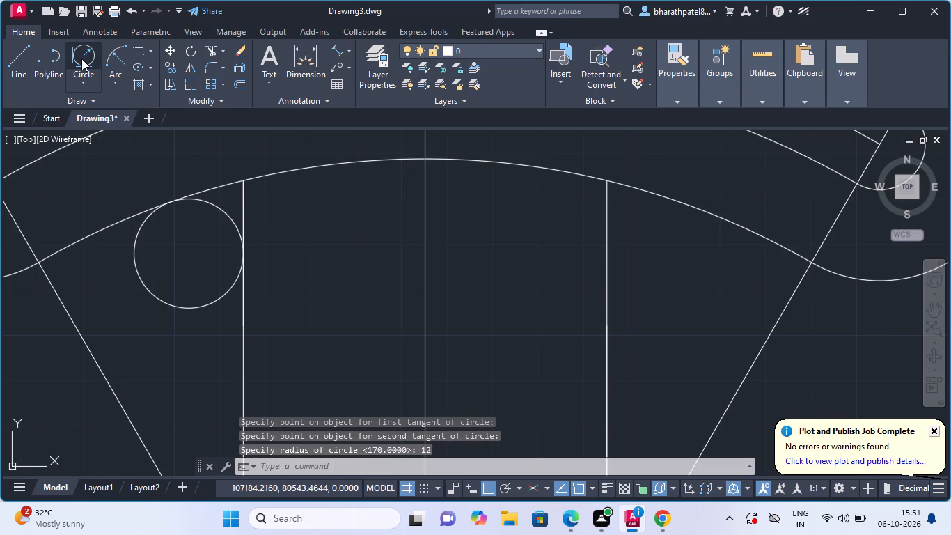
pyautogui.click(453, 160)
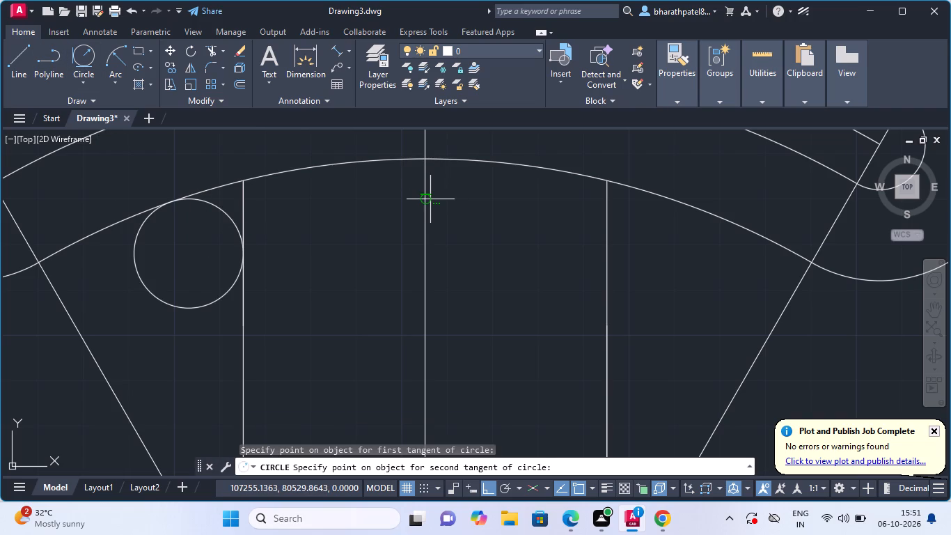
pyautogui.click(424, 203)
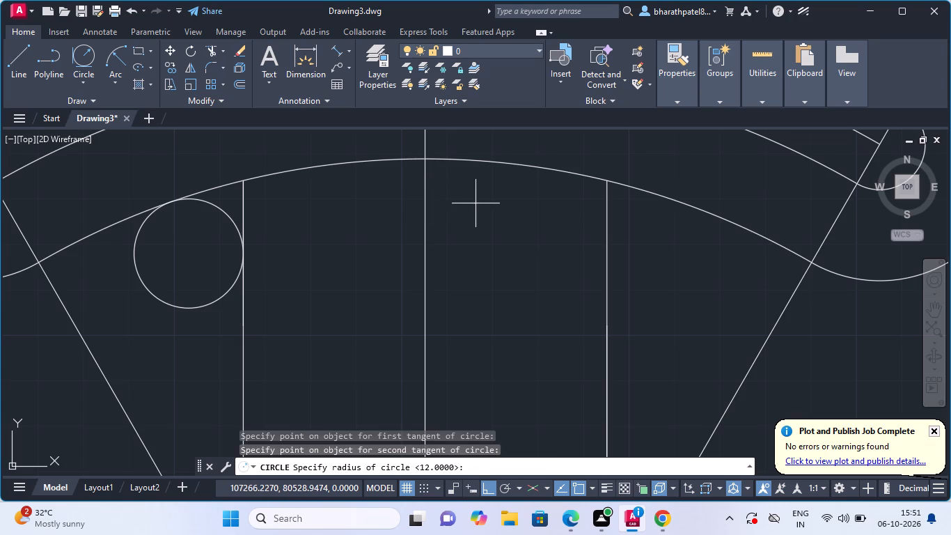
pyautogui.write('12')
pyautogui.press('Return')
pyautogui.scroll(1, 475, 203)
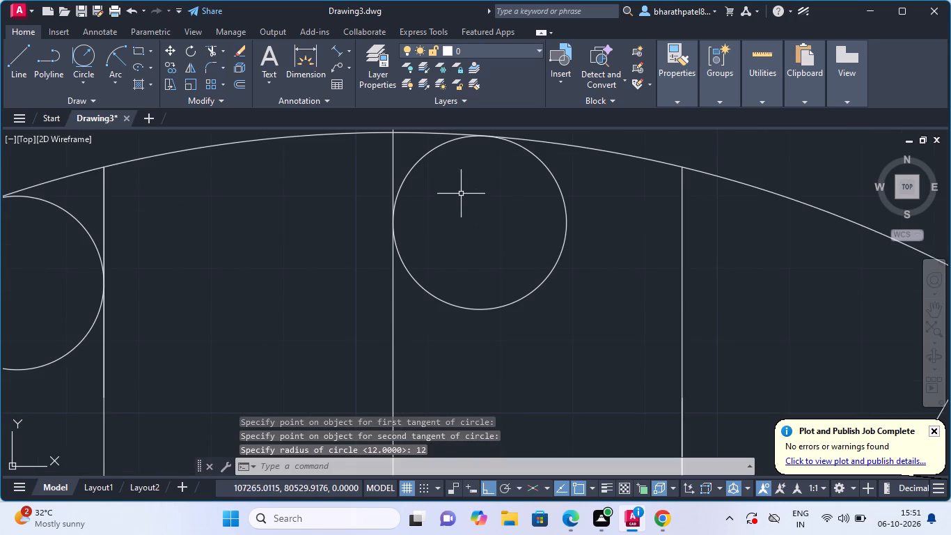
# Trim both radius 12 circles under the lug's lower arc down to their quarter-like blend arcs.
pyautogui.click(205, 53)
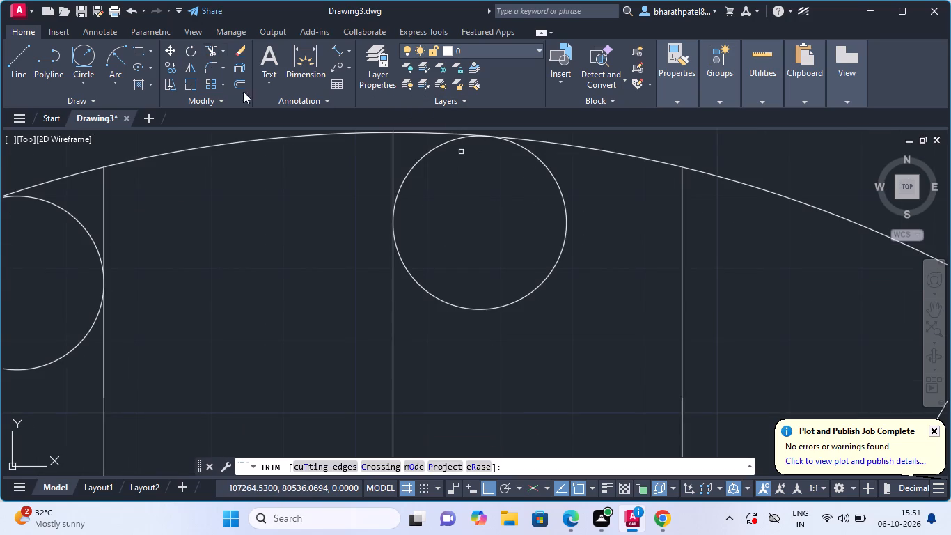
pyautogui.click(434, 297)
pyautogui.scroll(-3, 434, 297)
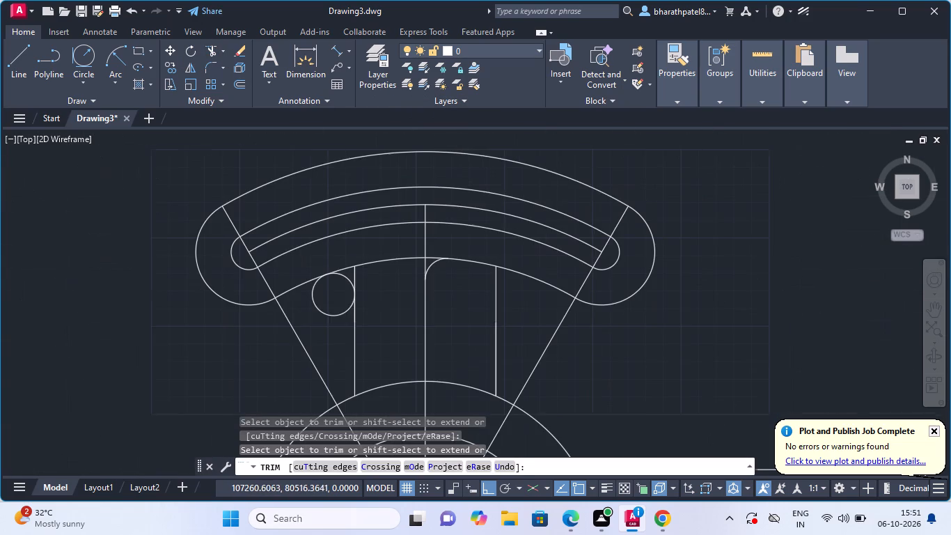
pyautogui.scroll(2, 304, 309)
pyautogui.click(329, 305)
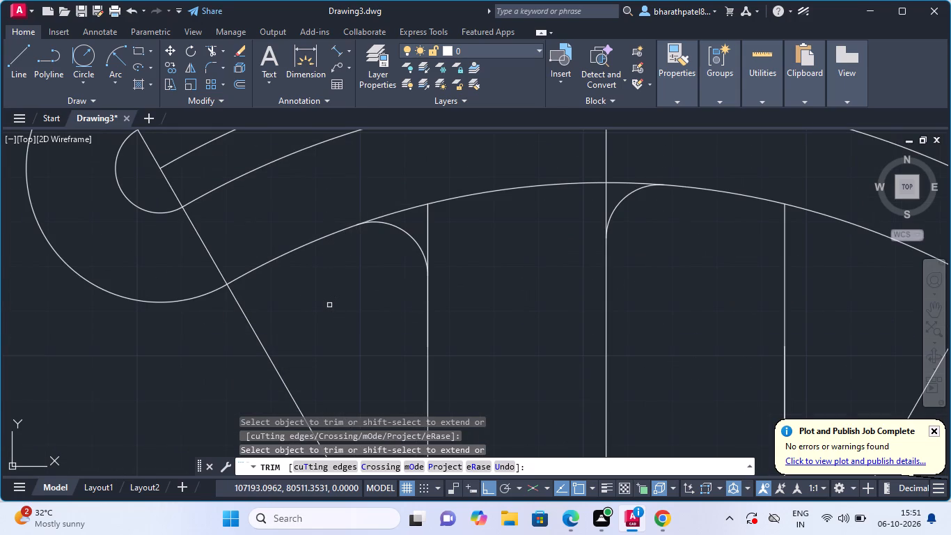
# Trim both overlapping left neck lines between the radius 12 blend arc and the lug's lower arc.
pyautogui.scroll(3, 682, 176)
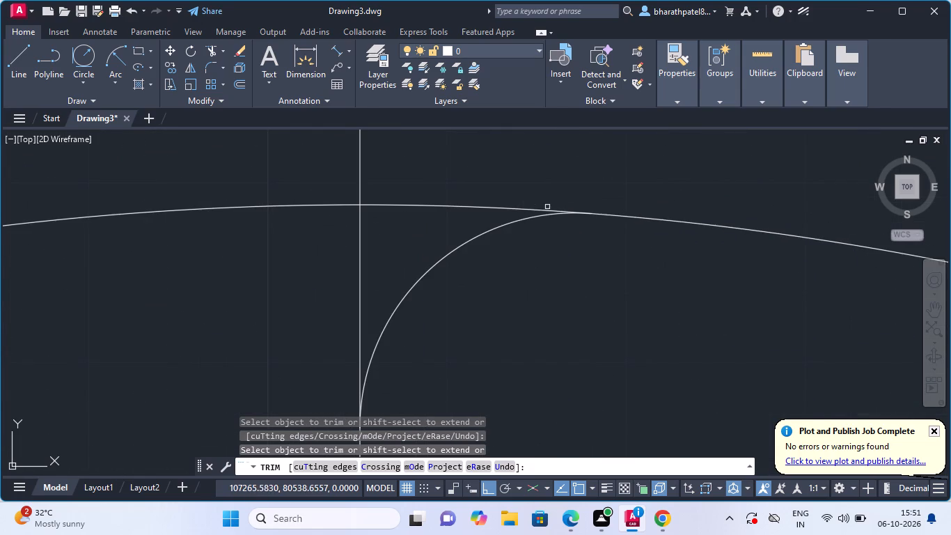
pyautogui.scroll(3, 547, 207)
pyautogui.scroll(-8, 547, 207)
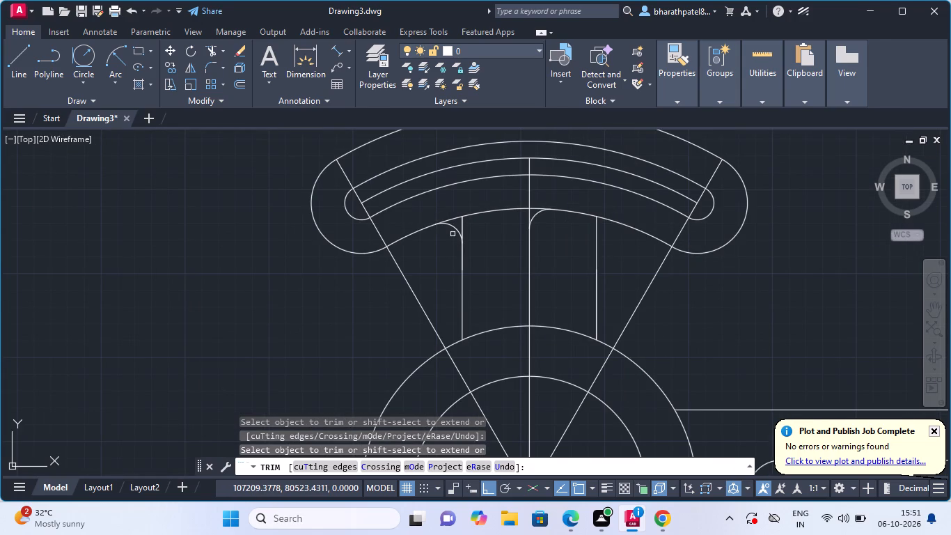
pyautogui.scroll(4, 462, 227)
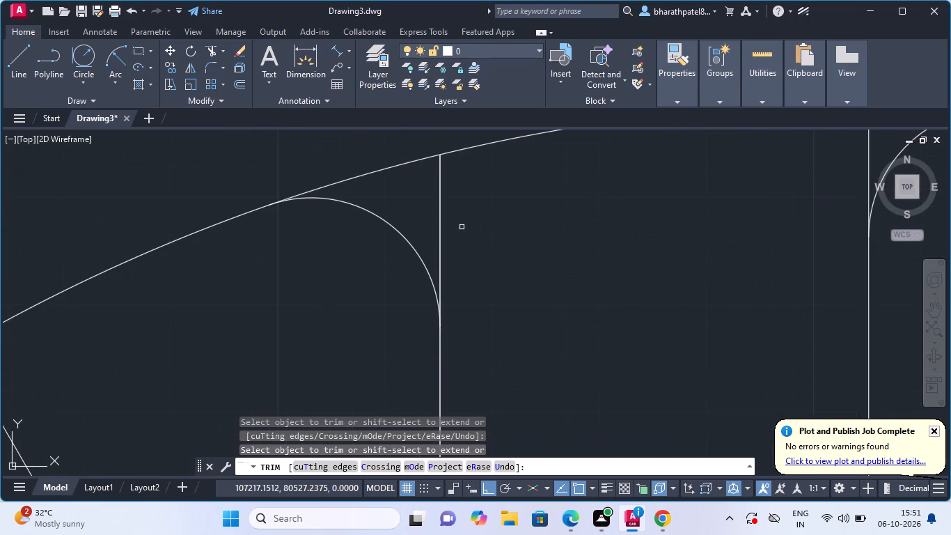
pyautogui.click(440, 211)
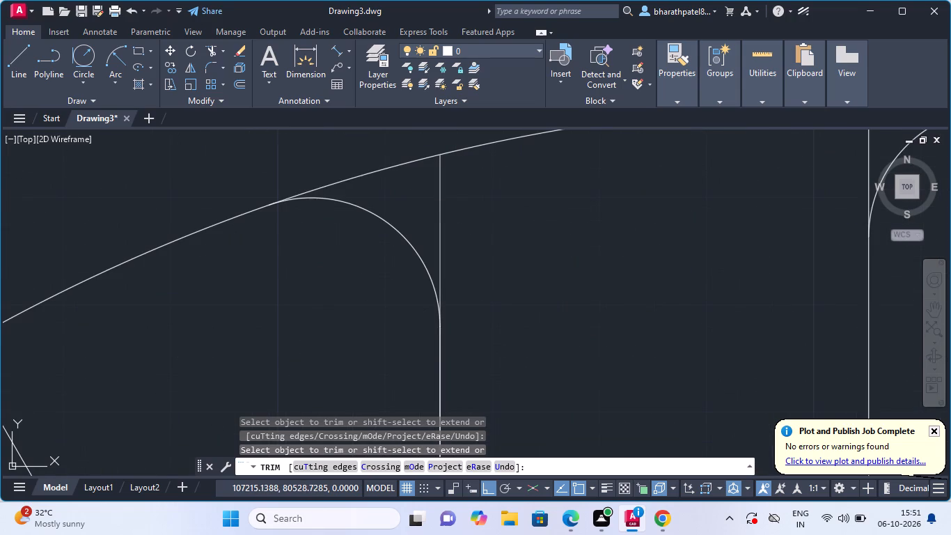
pyautogui.click(441, 211)
# Remove the leftover radius 12 arc beside the vertical centre line with Trim.
pyautogui.scroll(-4, 441, 211)
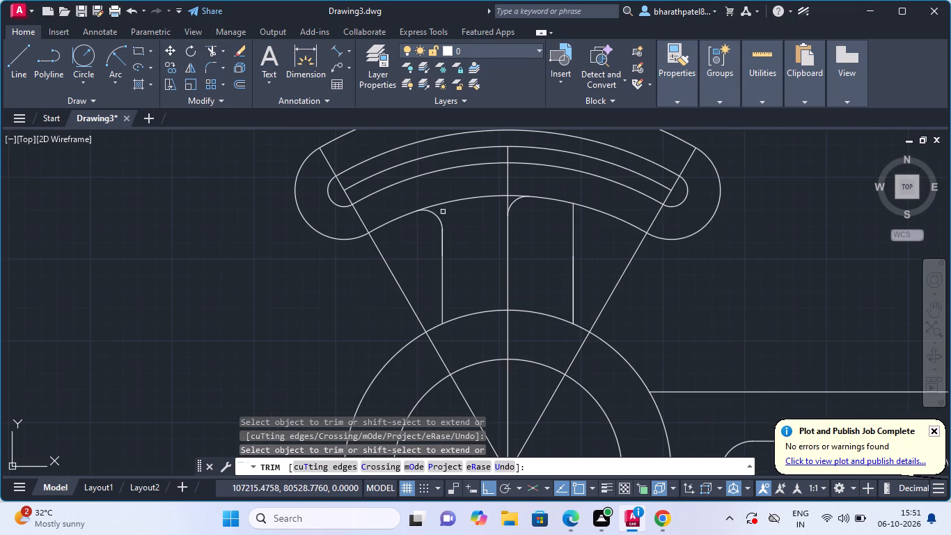
pyautogui.scroll(4, 512, 199)
pyautogui.scroll(-3, 512, 199)
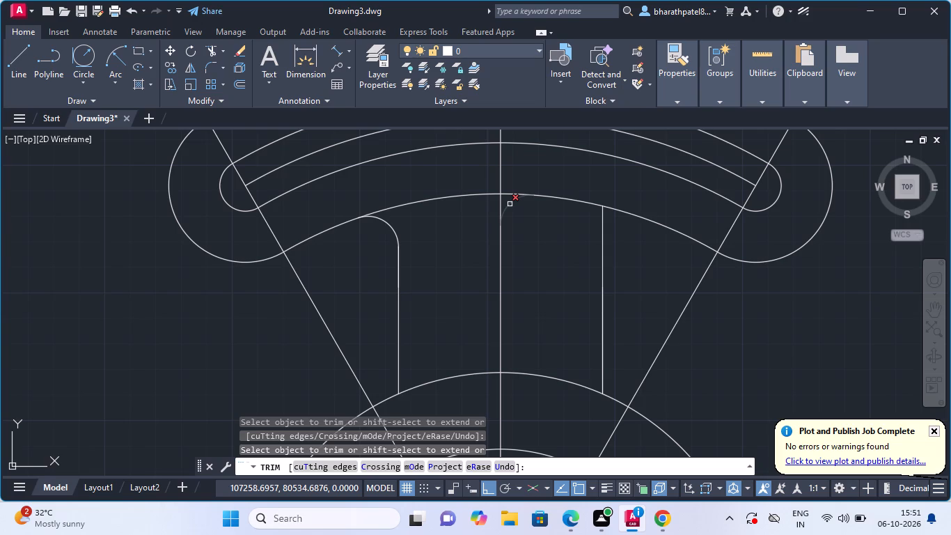
pyautogui.click(510, 204)
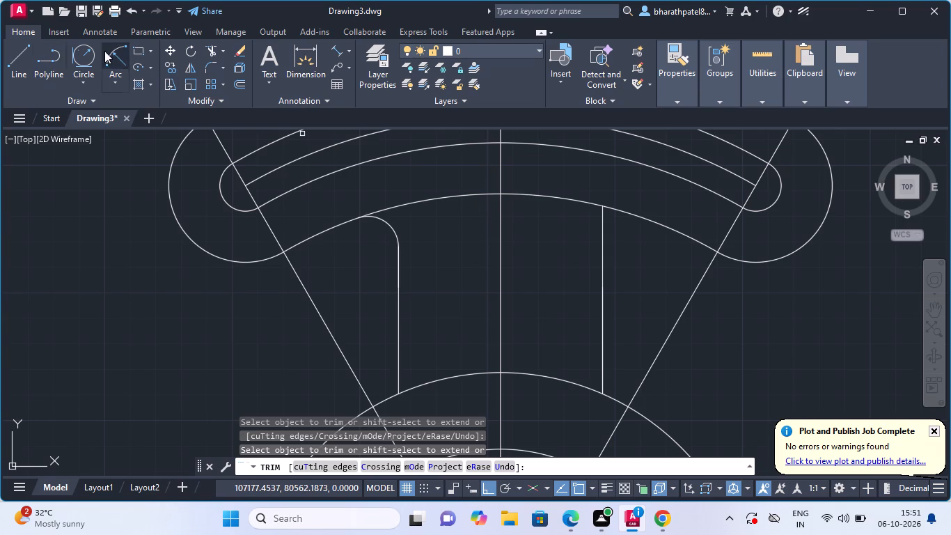
# Draw a Tan, Tan, Radius circle of radius 12 tangent to the lug's lower arc and the outer side of the right neck line.
pyautogui.click(81, 54)
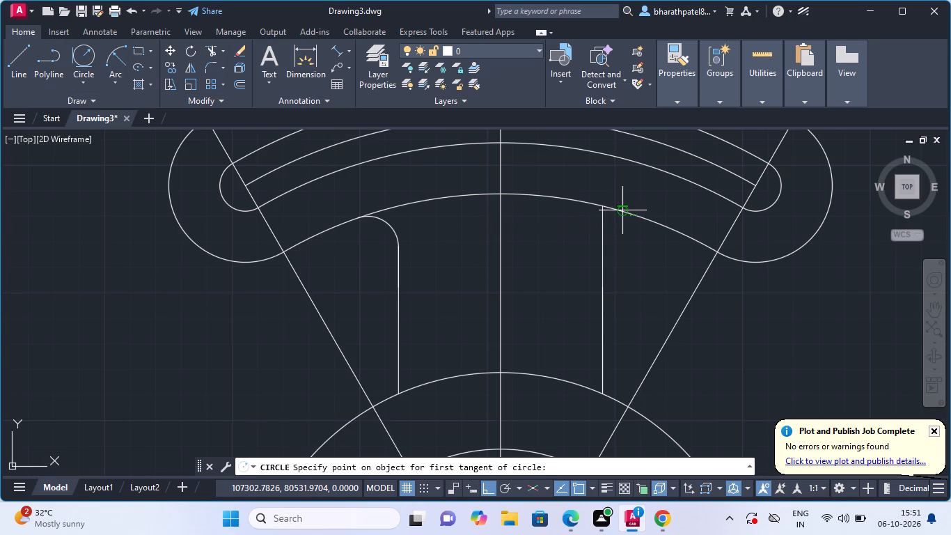
pyautogui.click(622, 210)
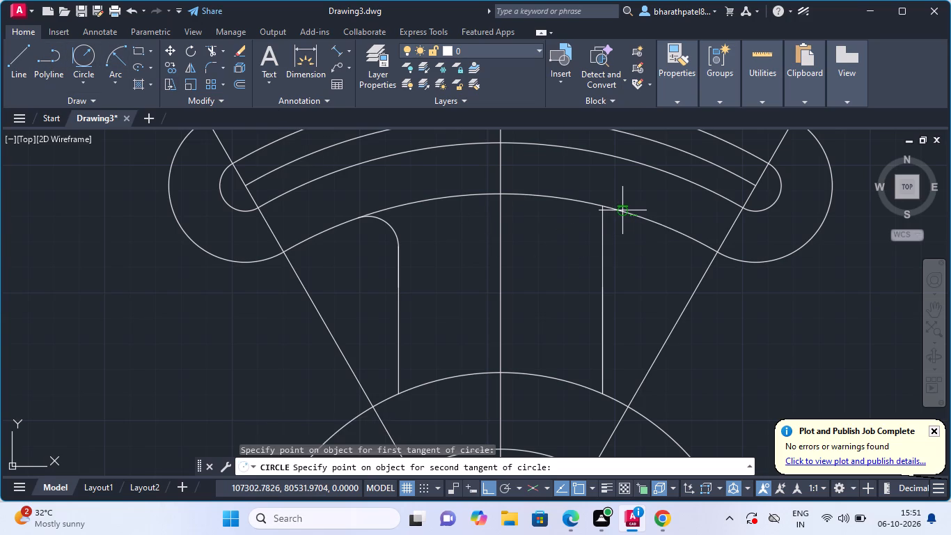
pyautogui.click(603, 241)
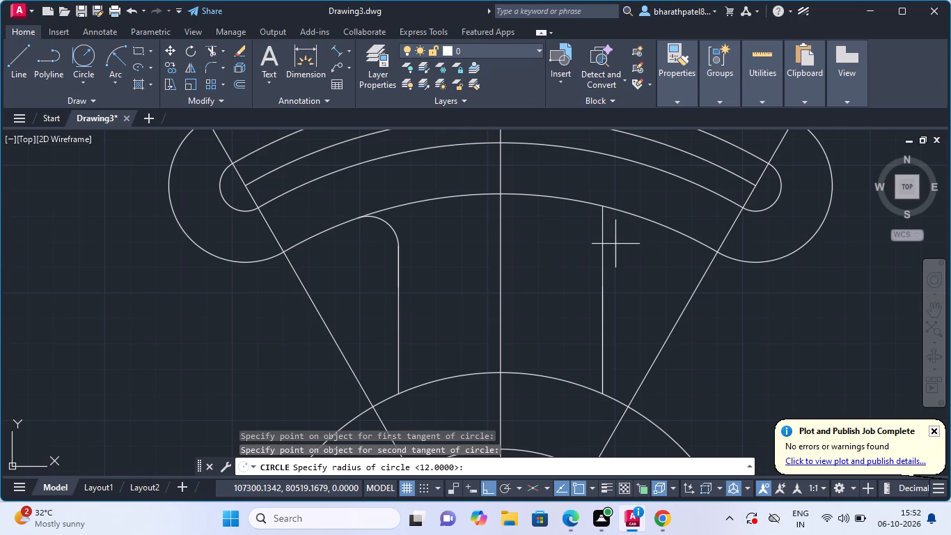
pyautogui.write('12')
pyautogui.press('Return')
# Trim the right neck line above the radius 12 circle and the circle's outer part, keeping only the blend arc.
pyautogui.click(214, 49)
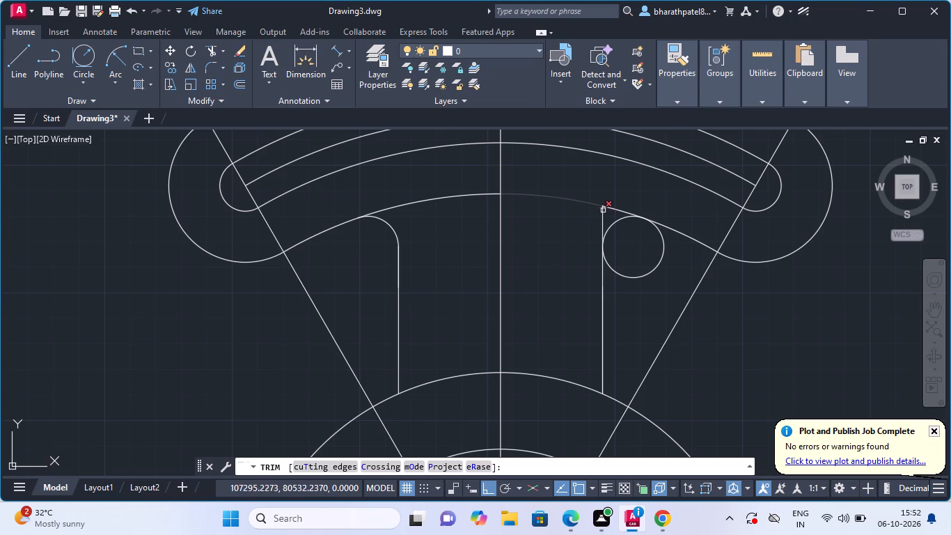
pyautogui.click(604, 220)
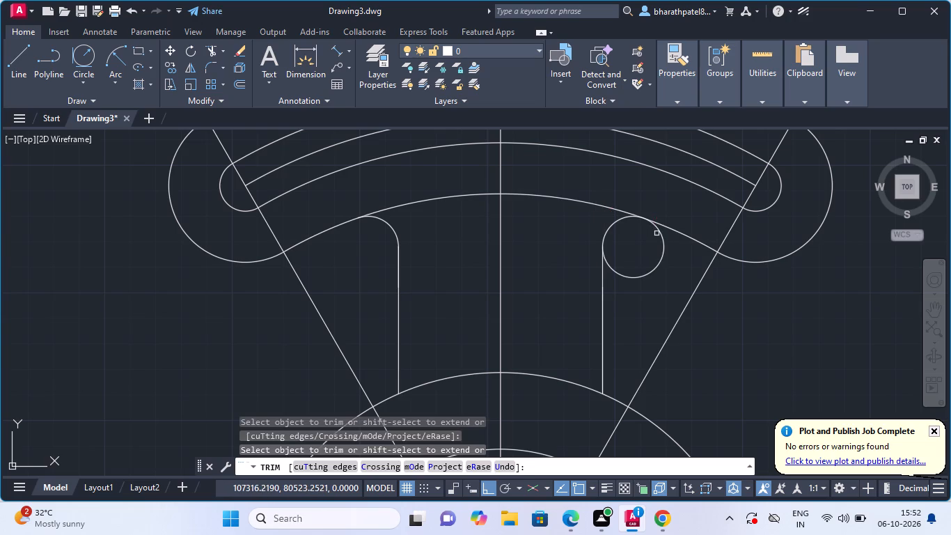
pyautogui.click(659, 234)
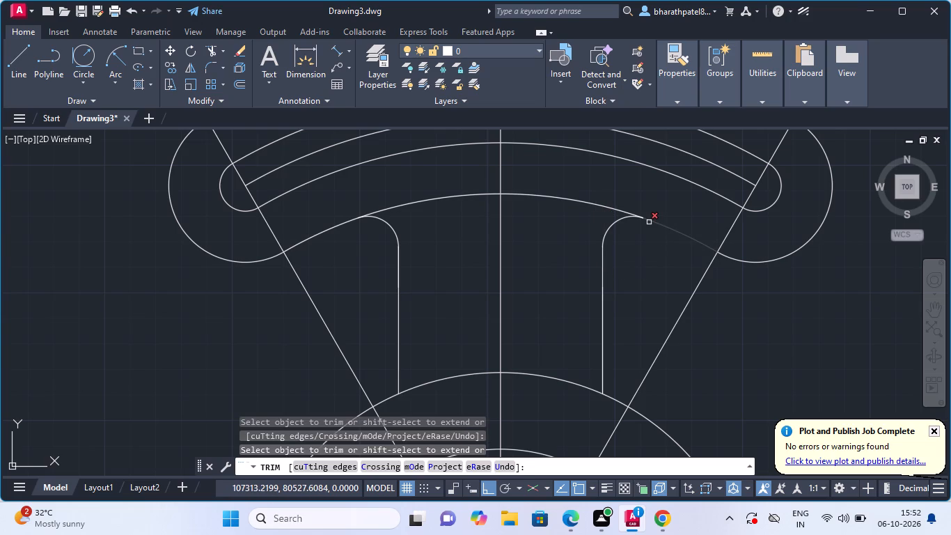
pyautogui.scroll(-2, 639, 214)
pyautogui.scroll(-1, 452, 263)
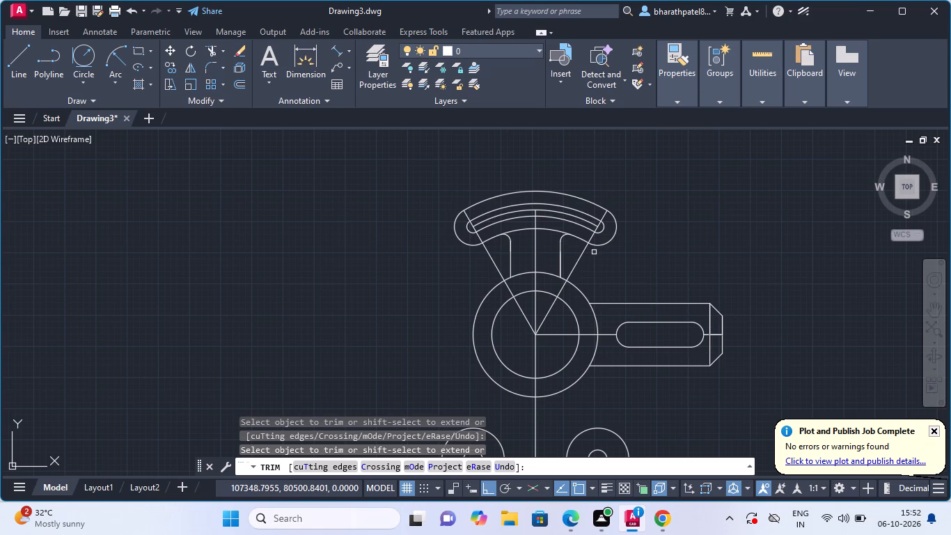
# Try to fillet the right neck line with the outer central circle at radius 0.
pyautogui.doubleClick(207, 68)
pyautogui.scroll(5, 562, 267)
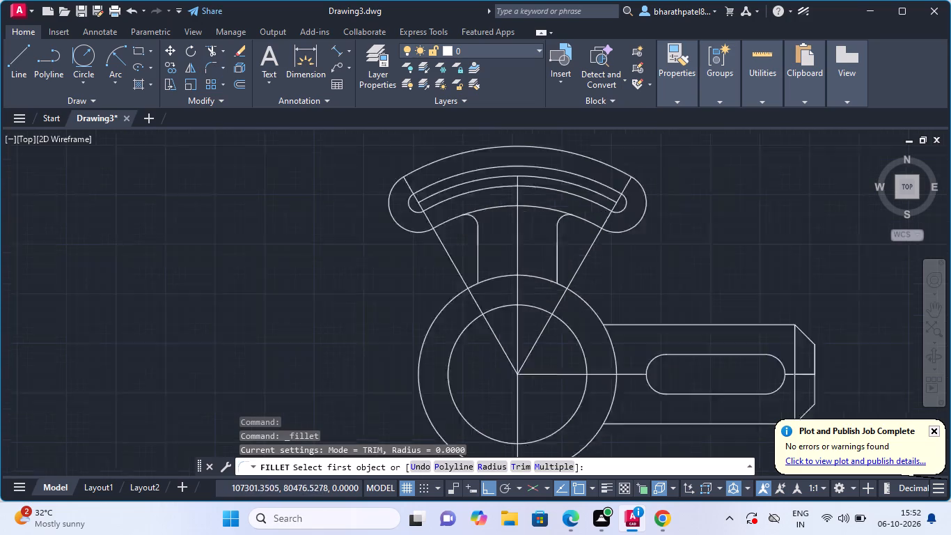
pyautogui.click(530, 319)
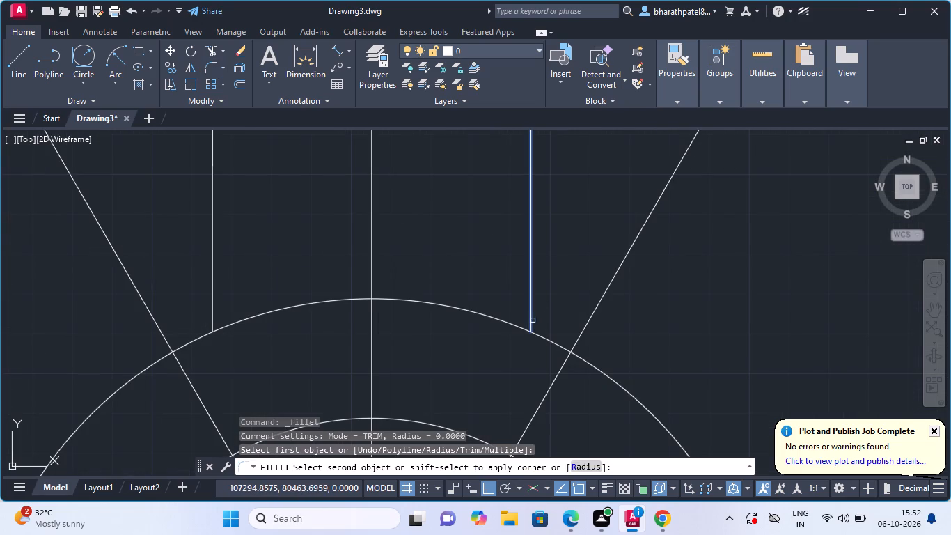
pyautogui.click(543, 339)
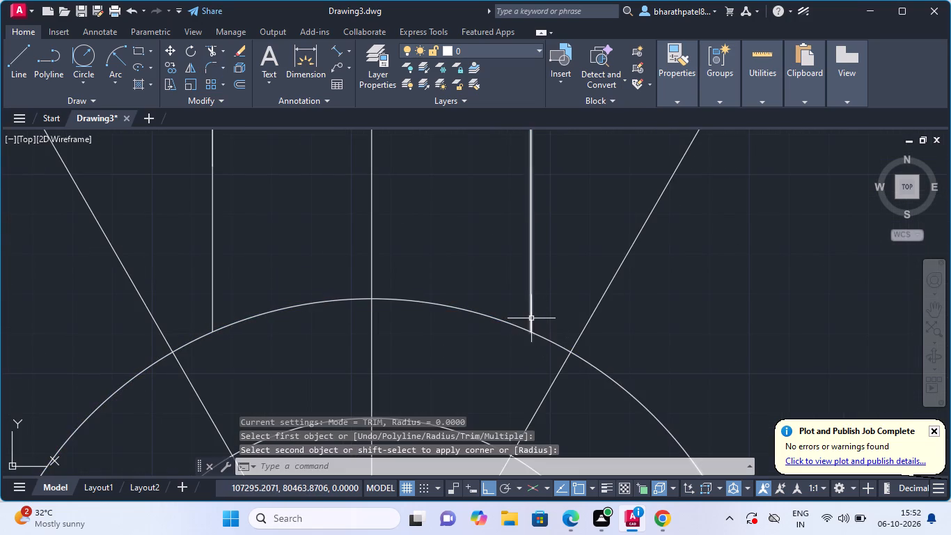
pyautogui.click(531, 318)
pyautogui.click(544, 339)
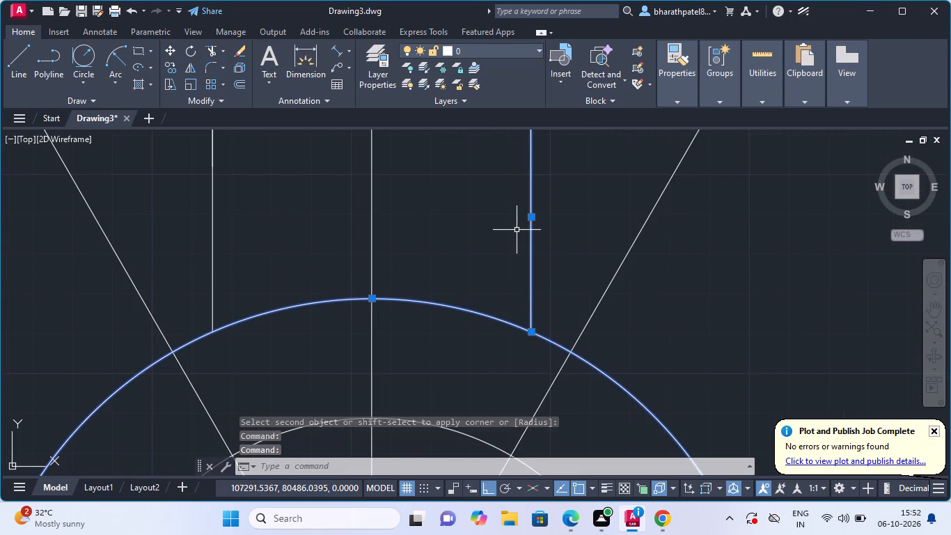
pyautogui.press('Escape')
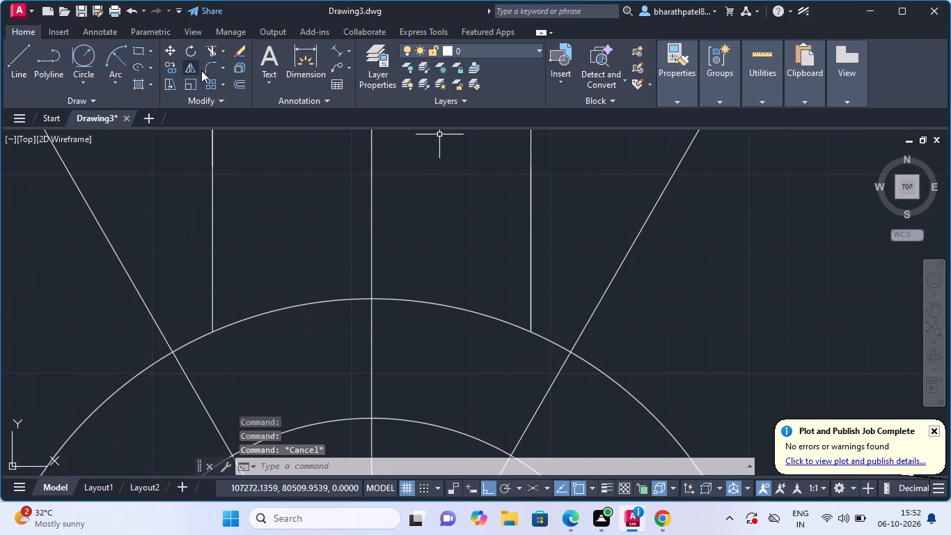
# Fillet the right neck line to the outer central circle, picking two points for a radius of about 10.23.
pyautogui.click(206, 71)
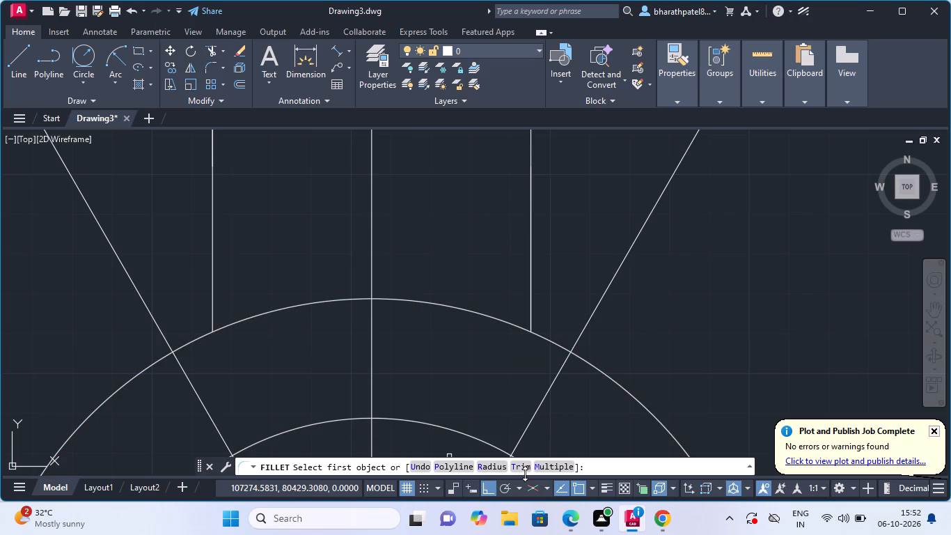
pyautogui.click(485, 465)
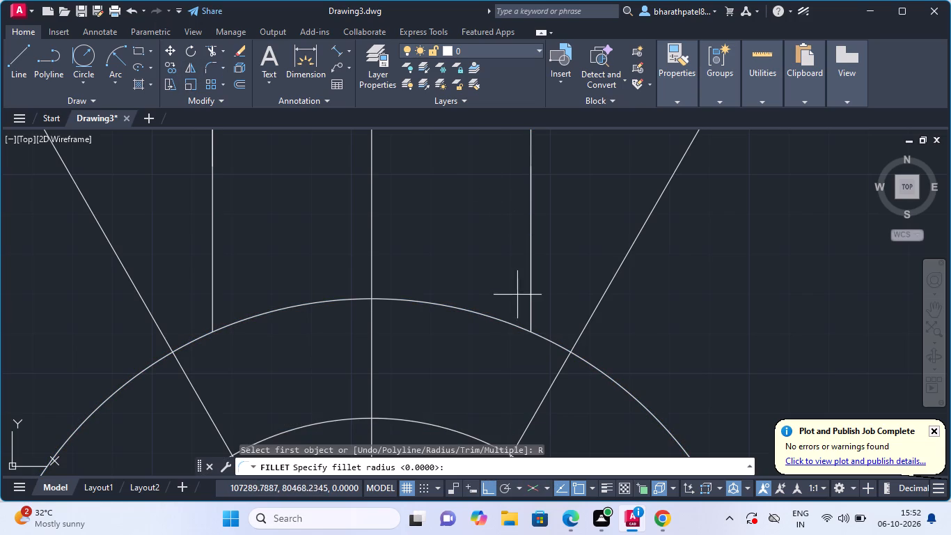
pyautogui.click(528, 302)
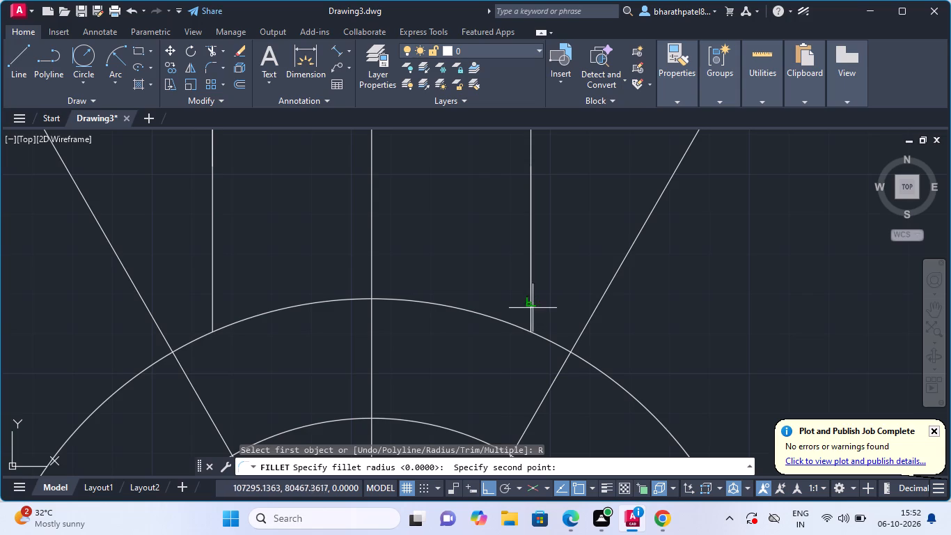
pyautogui.click(547, 340)
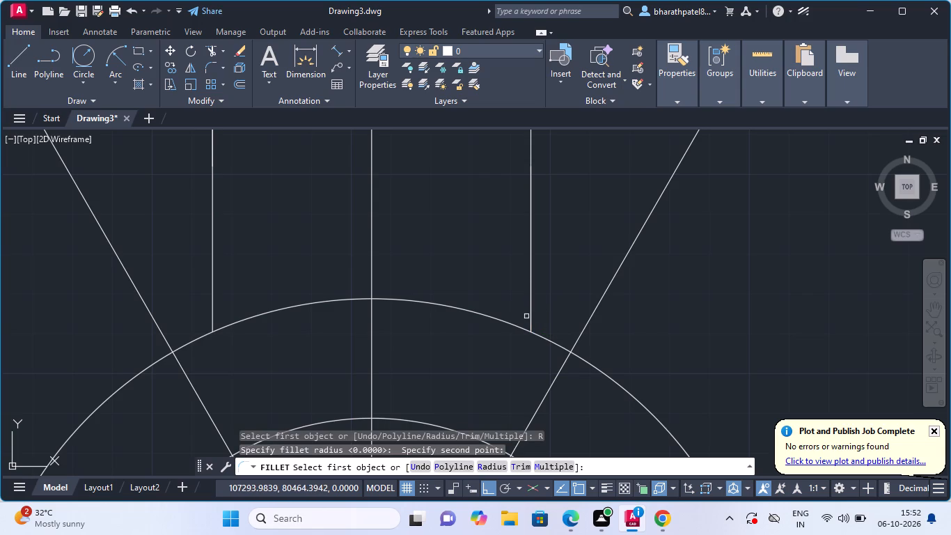
pyautogui.click(531, 318)
pyautogui.click(550, 341)
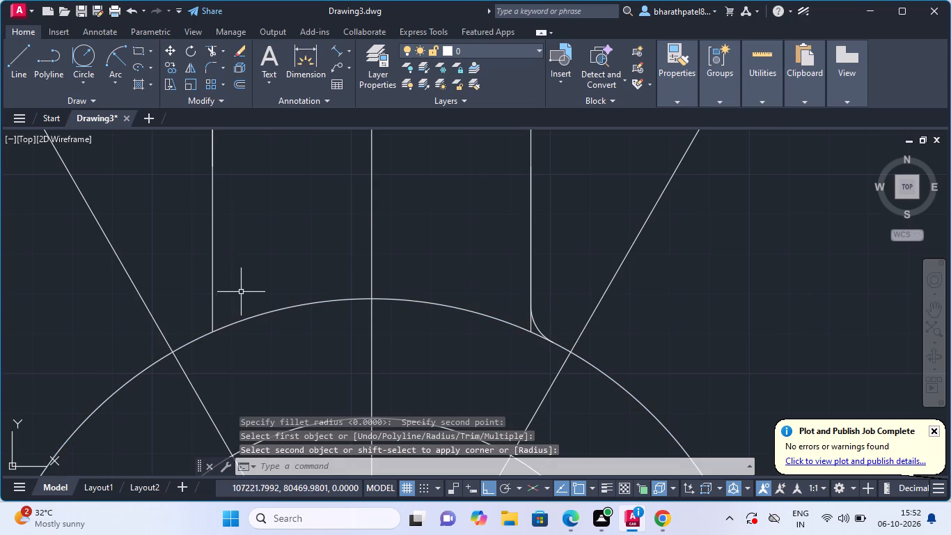
# Fillet the left neck line to the outer central circle with the same radius of about 10.23.
pyautogui.press('space')
pyautogui.click(213, 311)
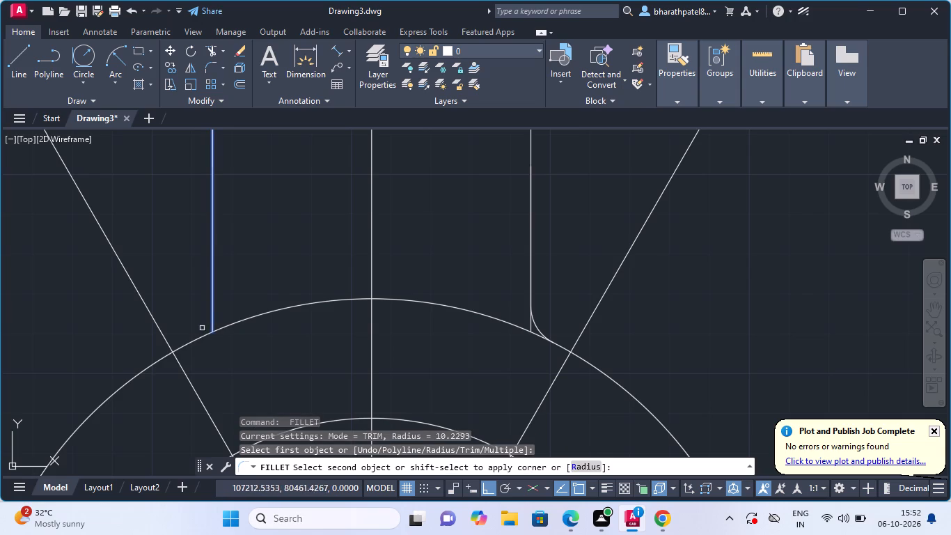
pyautogui.click(202, 336)
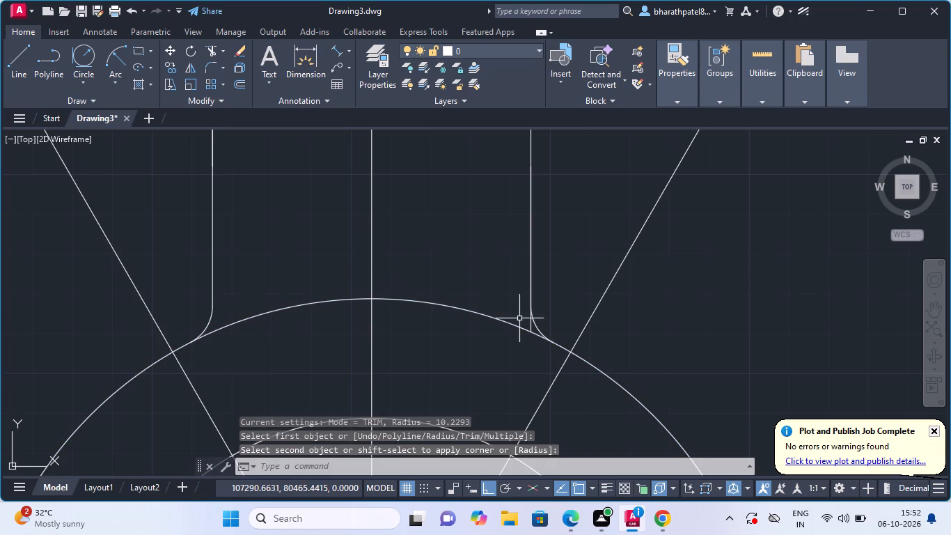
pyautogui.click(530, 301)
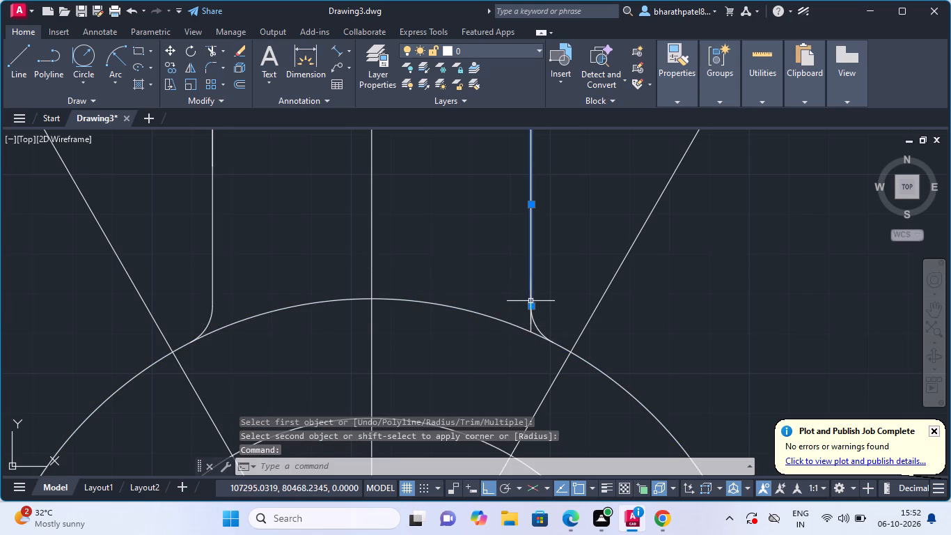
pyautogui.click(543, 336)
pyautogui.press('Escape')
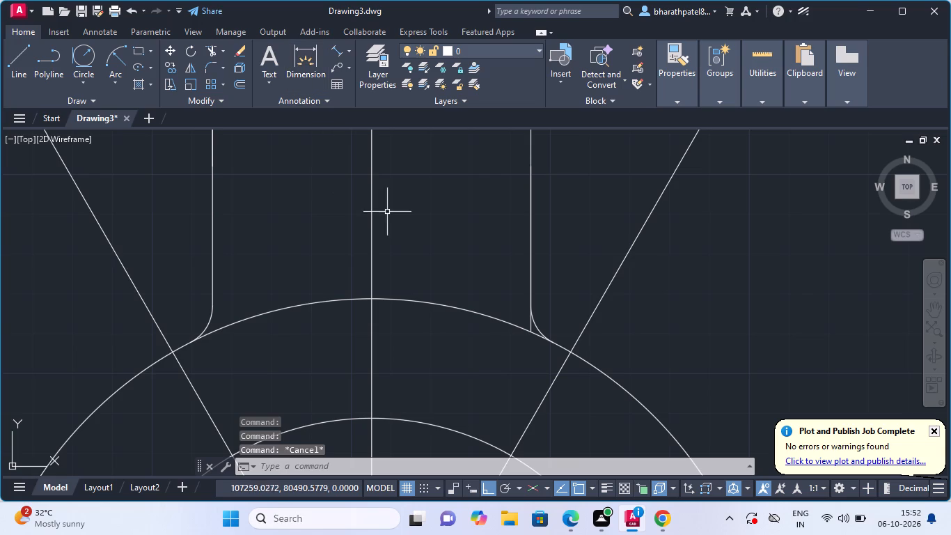
# Apply another fillet of about 10.23 radius at the right neck side's junction with the outer central circle.
pyautogui.press('space')
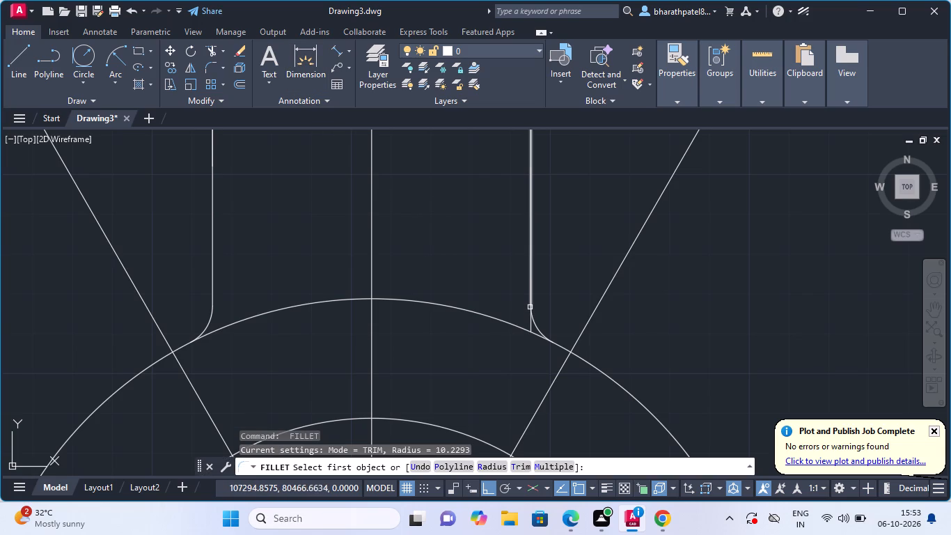
pyautogui.click(530, 311)
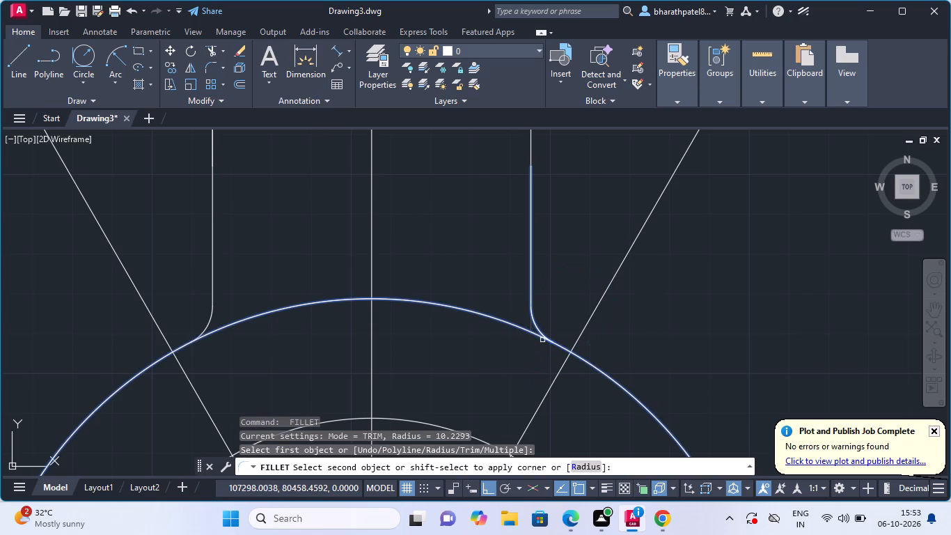
pyautogui.click(542, 337)
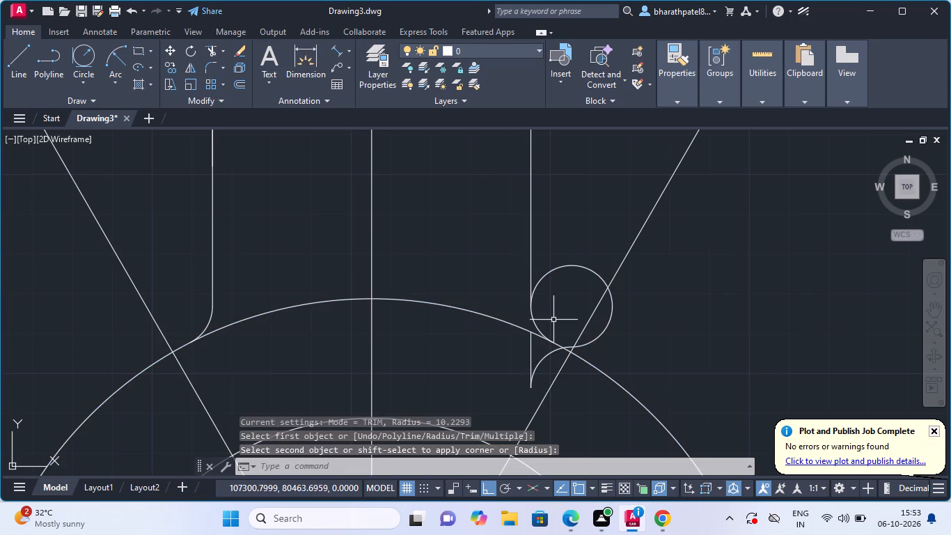
# Trim away the stray circle, arc and line stub beside the right neck fillet at the outer central circle.
pyautogui.press('Escape')
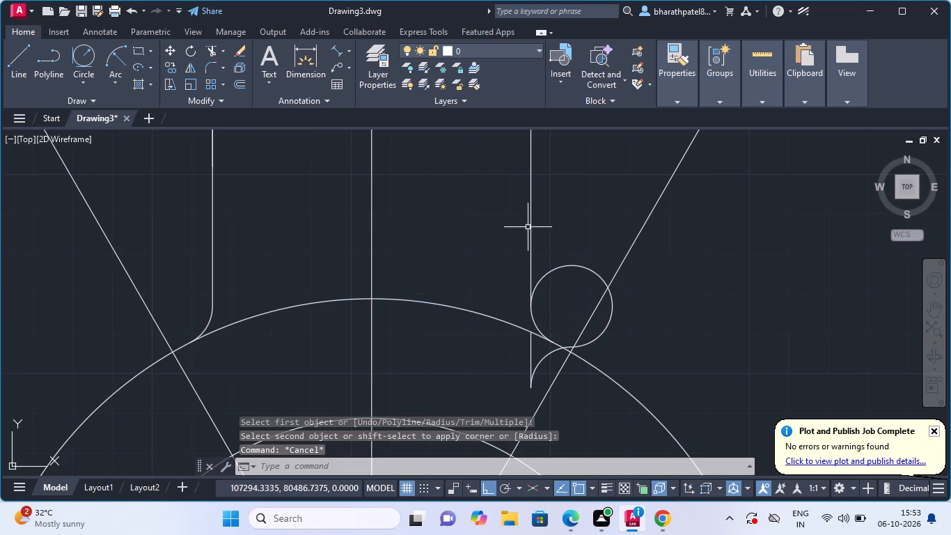
pyautogui.click(212, 57)
pyautogui.click(509, 364)
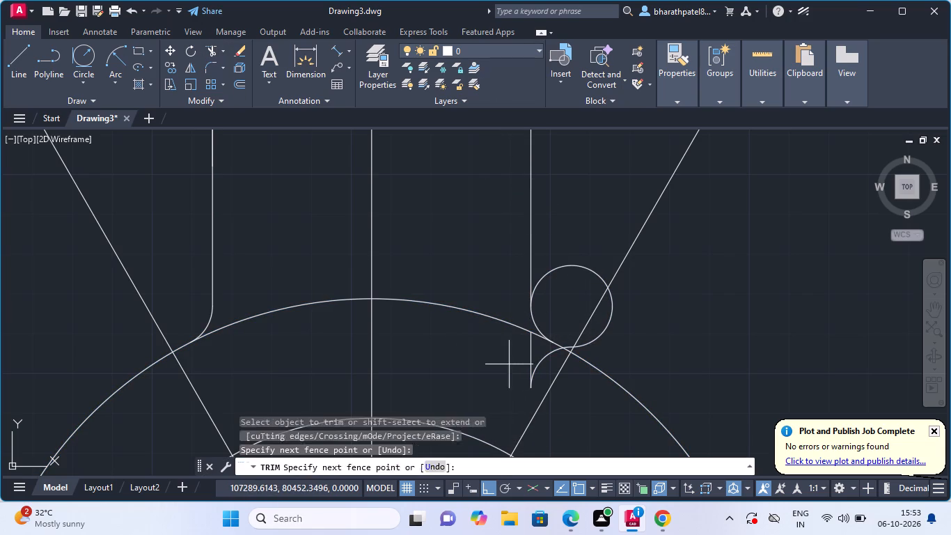
pyautogui.click(541, 366)
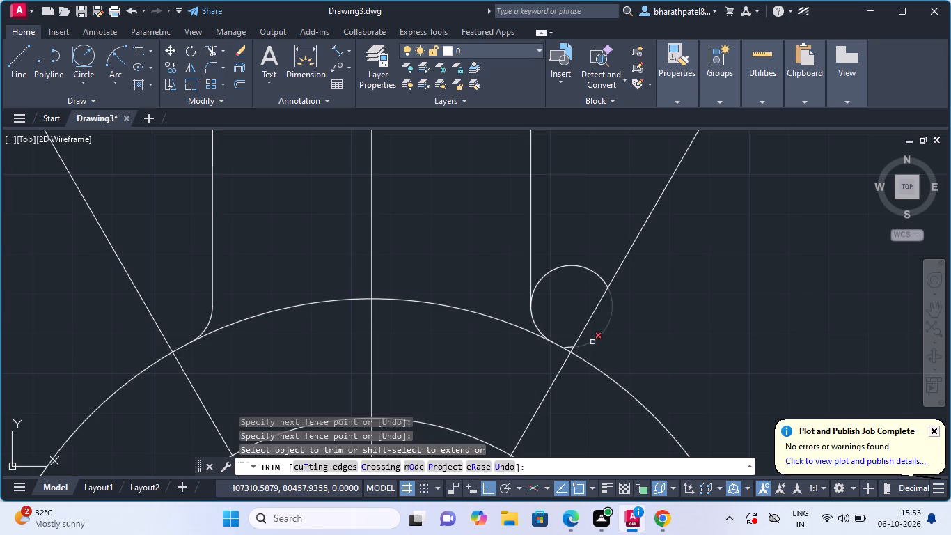
pyautogui.click(592, 342)
pyautogui.click(567, 264)
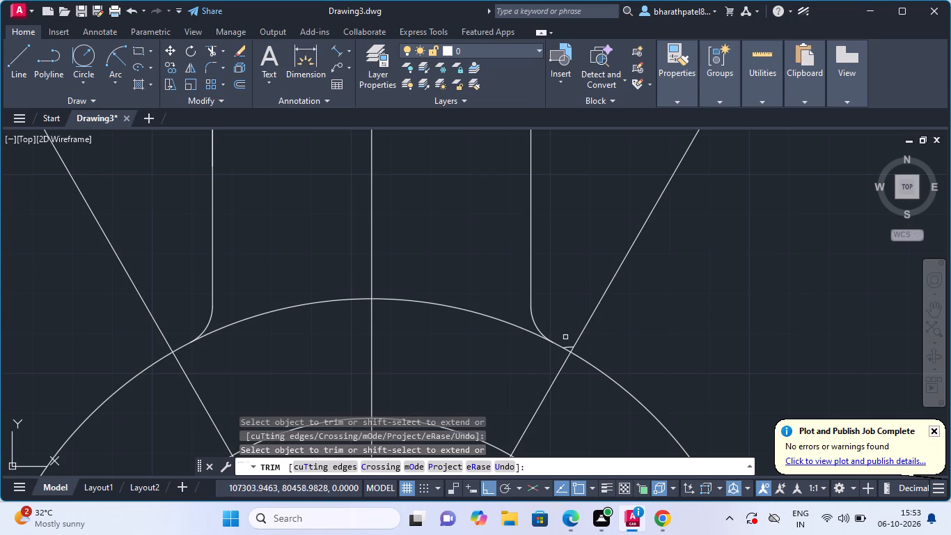
pyautogui.scroll(3, 565, 337)
pyautogui.click(570, 378)
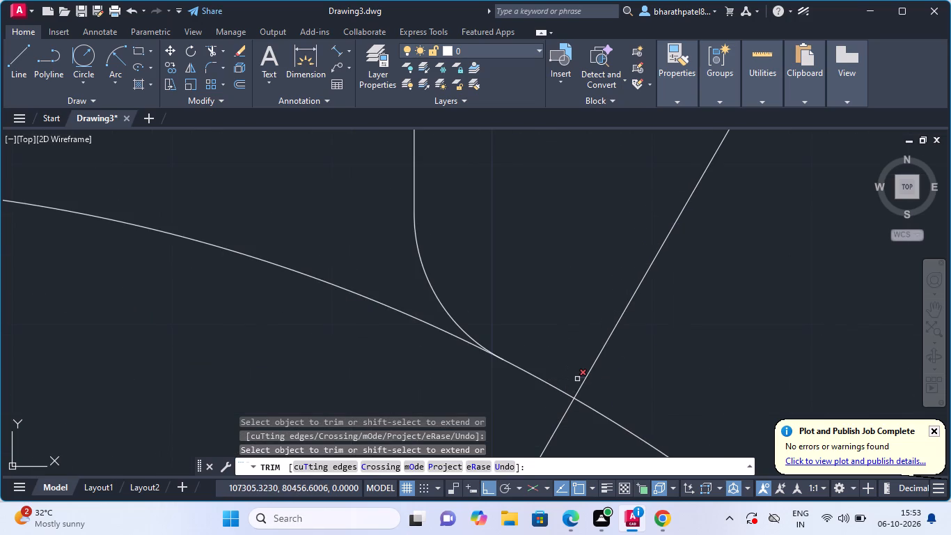
pyautogui.click(577, 379)
# Draw a circle of radius 70 tangent to the side arm's upper edge and the outer central circle.
pyautogui.scroll(-7, 569, 357)
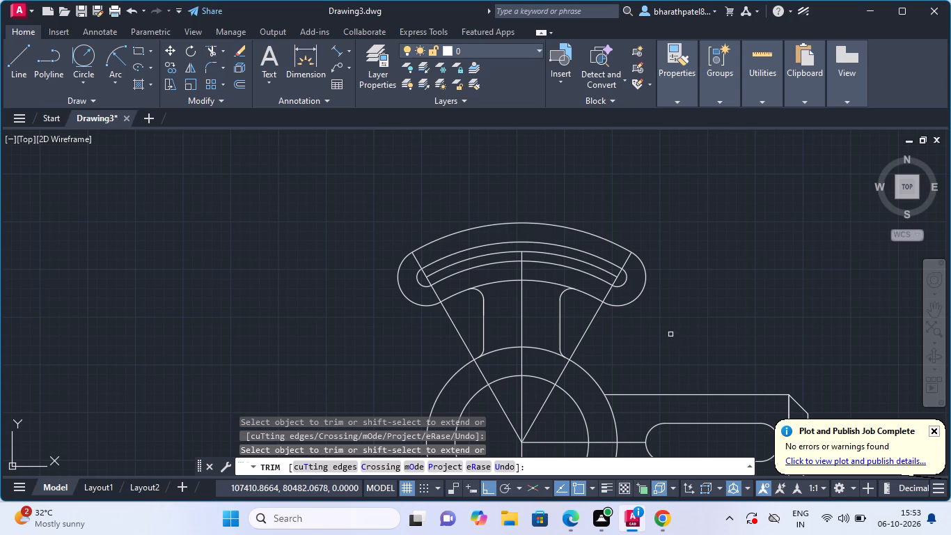
pyautogui.scroll(-2, 514, 228)
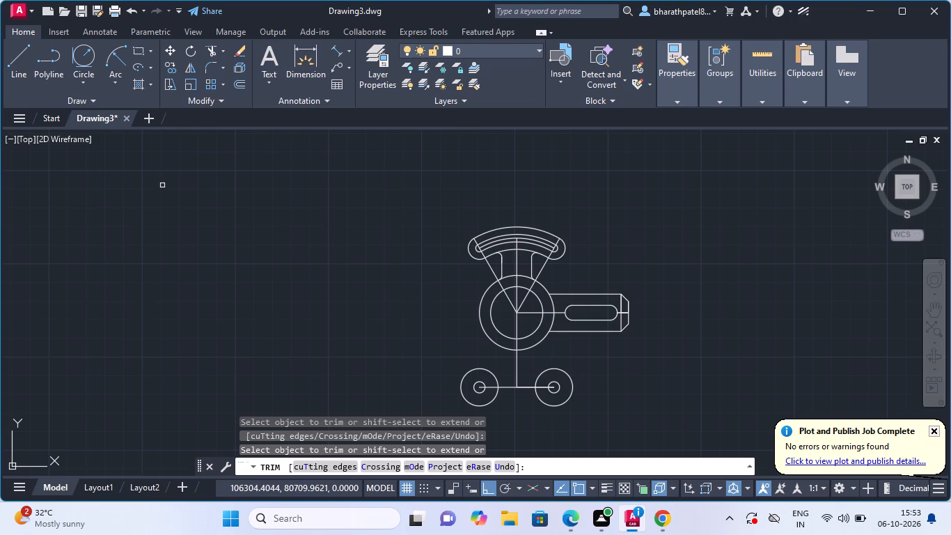
pyautogui.click(88, 59)
pyautogui.scroll(3, 561, 281)
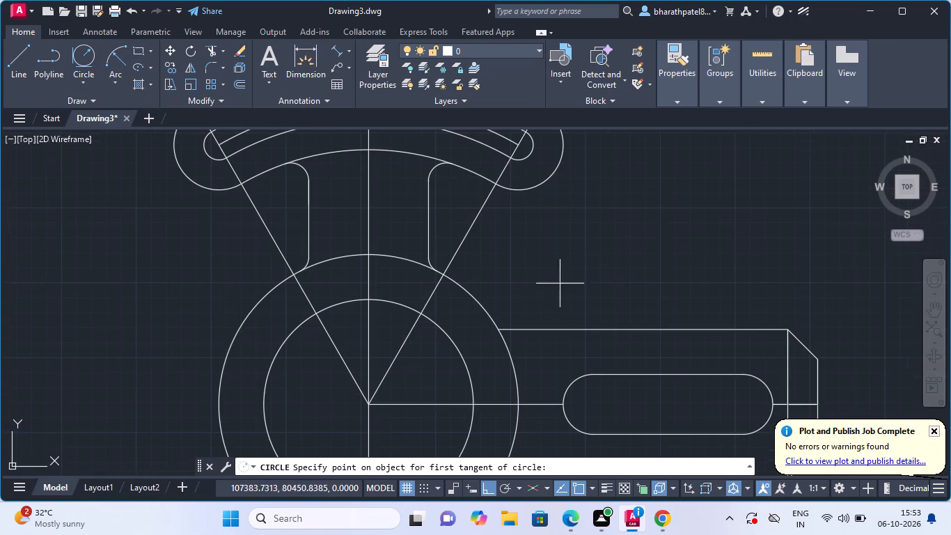
pyautogui.click(540, 328)
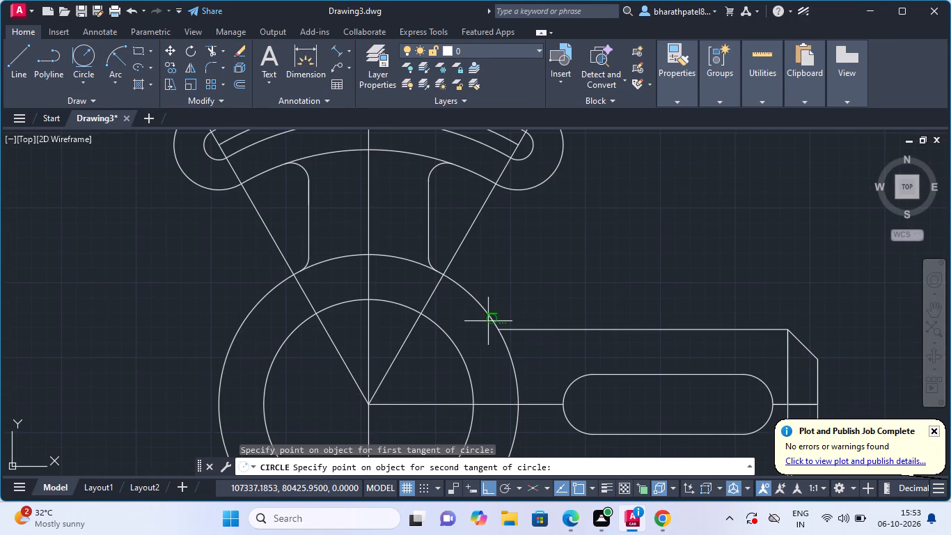
pyautogui.click(491, 320)
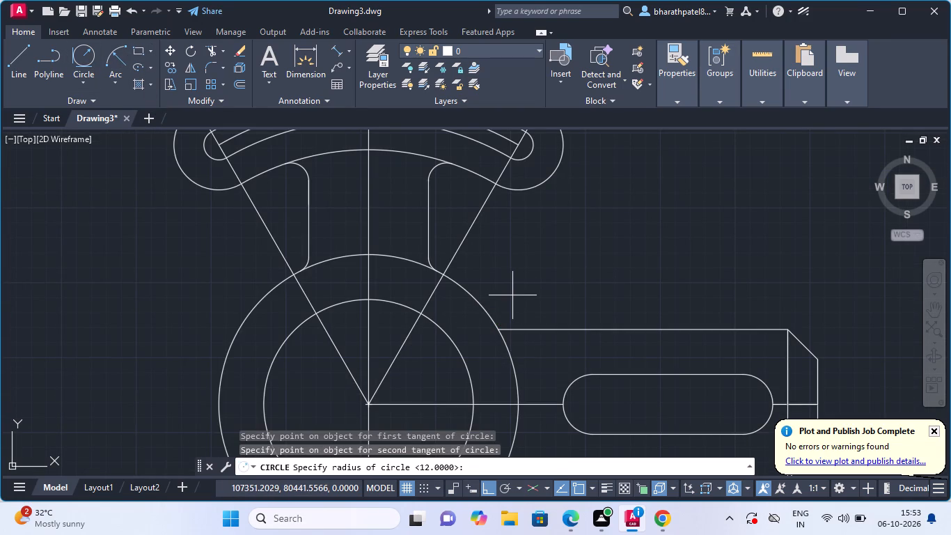
pyautogui.write('70')
pyautogui.press('Return')
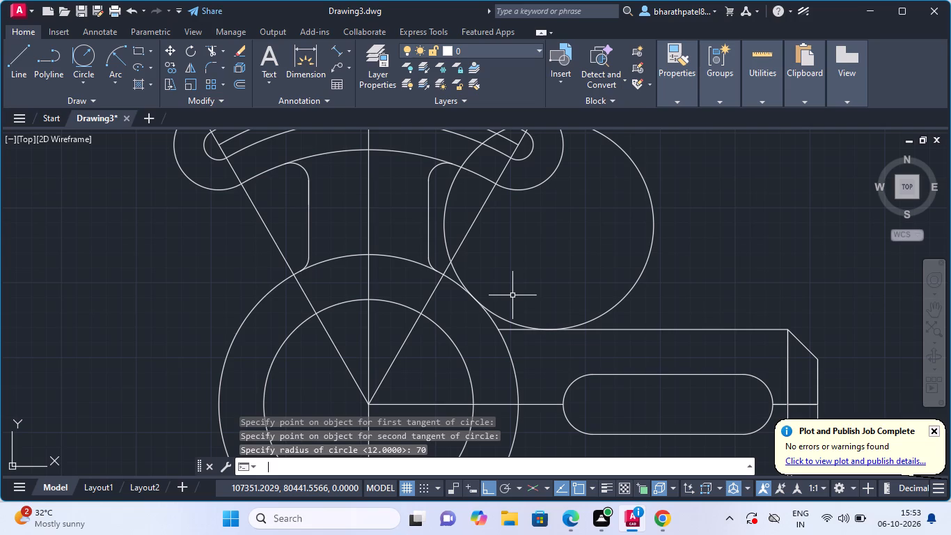
# Trim the tangent circle to its blend arc and remove the arm's upper edge between that arc and the outer central circle.
pyautogui.scroll(-1, 512, 295)
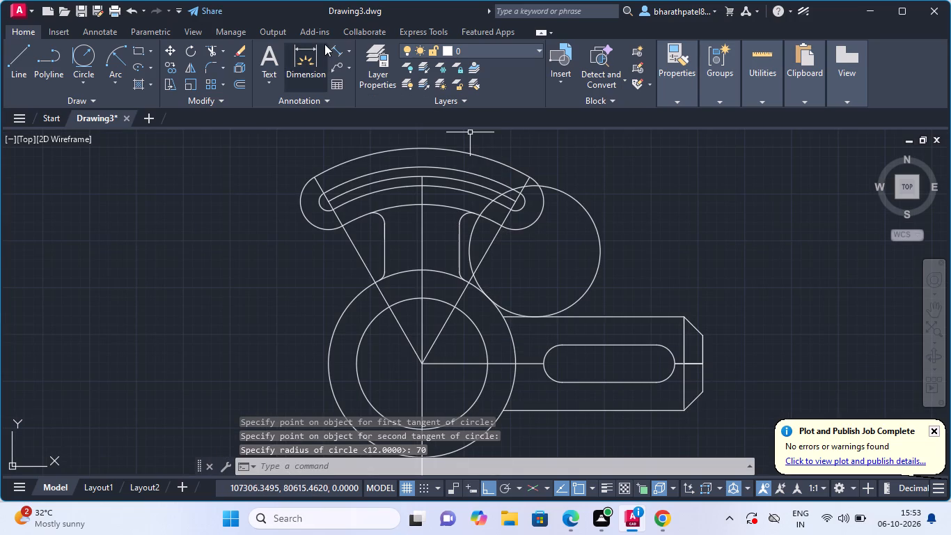
pyautogui.click(212, 46)
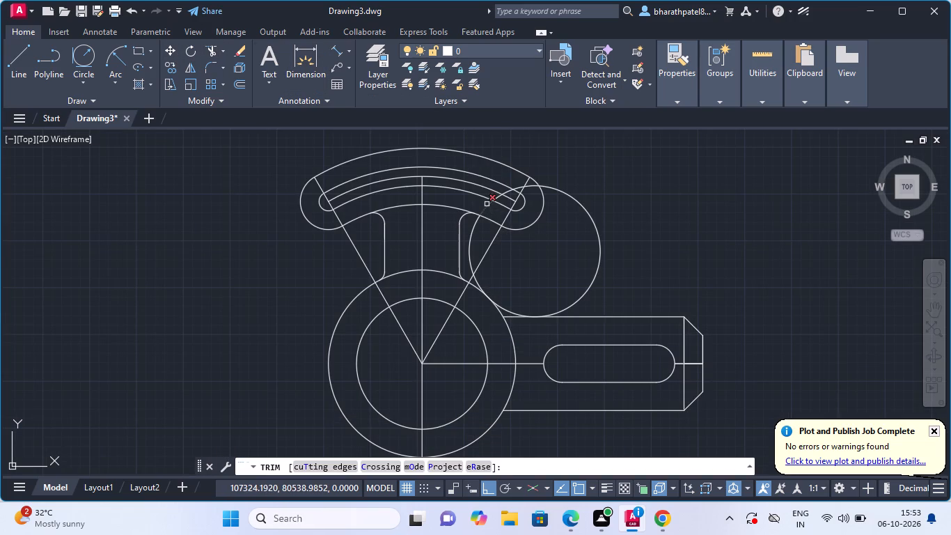
pyautogui.click(487, 204)
pyautogui.click(497, 196)
pyautogui.click(506, 191)
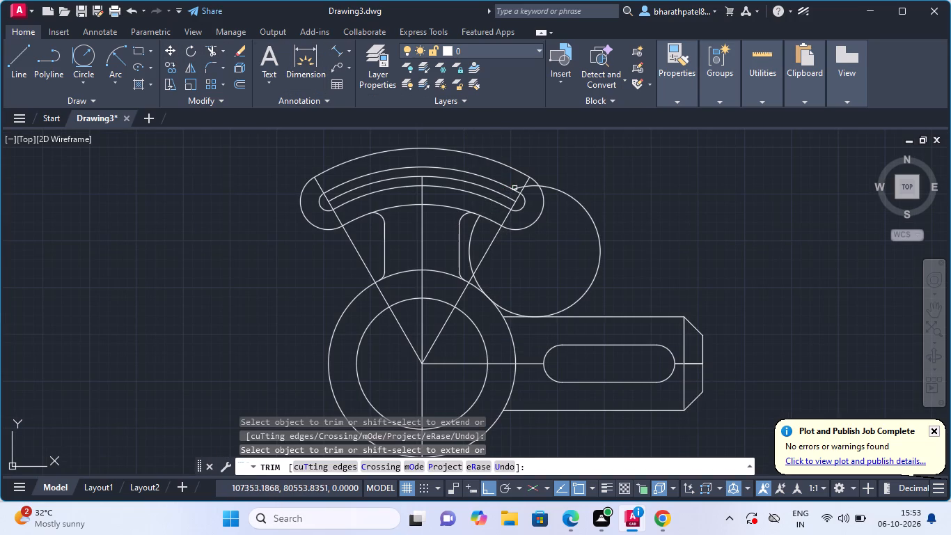
pyautogui.click(518, 187)
pyautogui.click(531, 187)
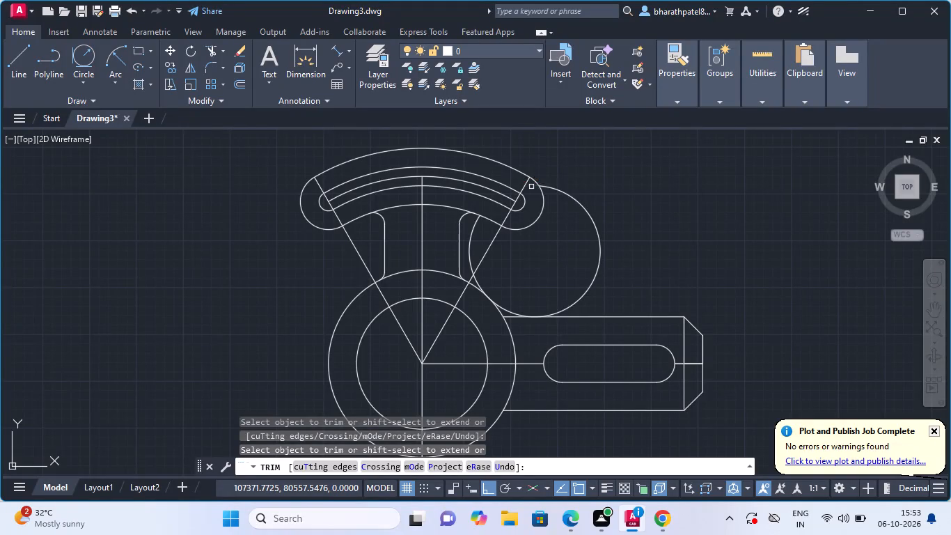
pyautogui.click(547, 186)
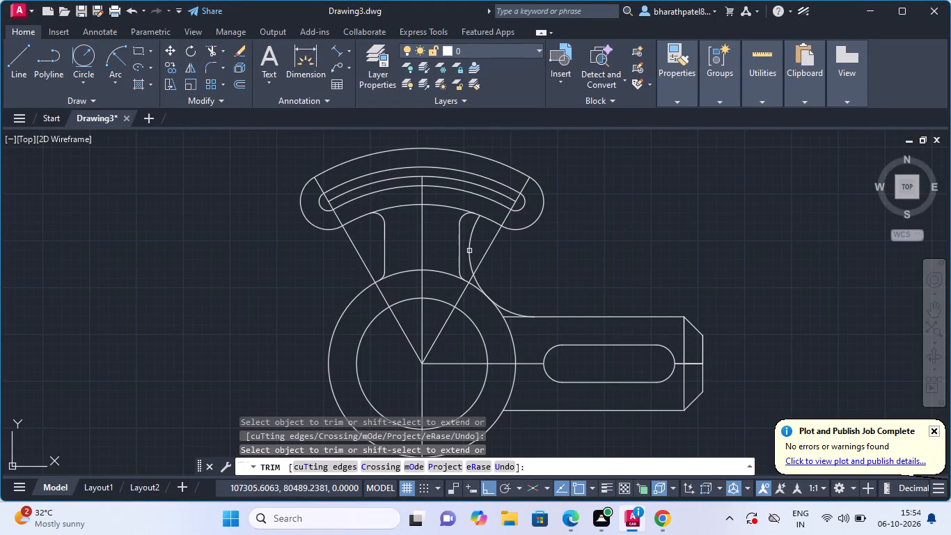
pyautogui.click(469, 251)
pyautogui.click(478, 281)
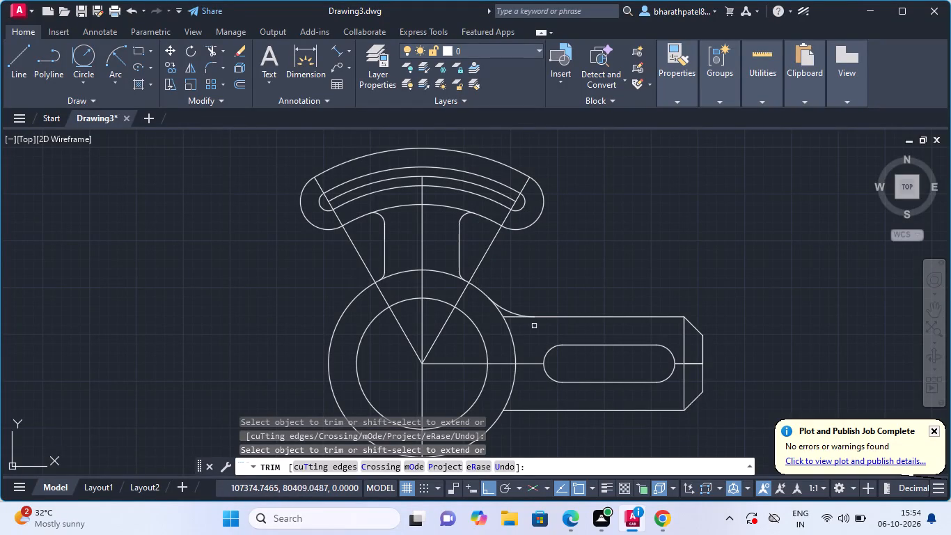
pyautogui.scroll(2, 526, 332)
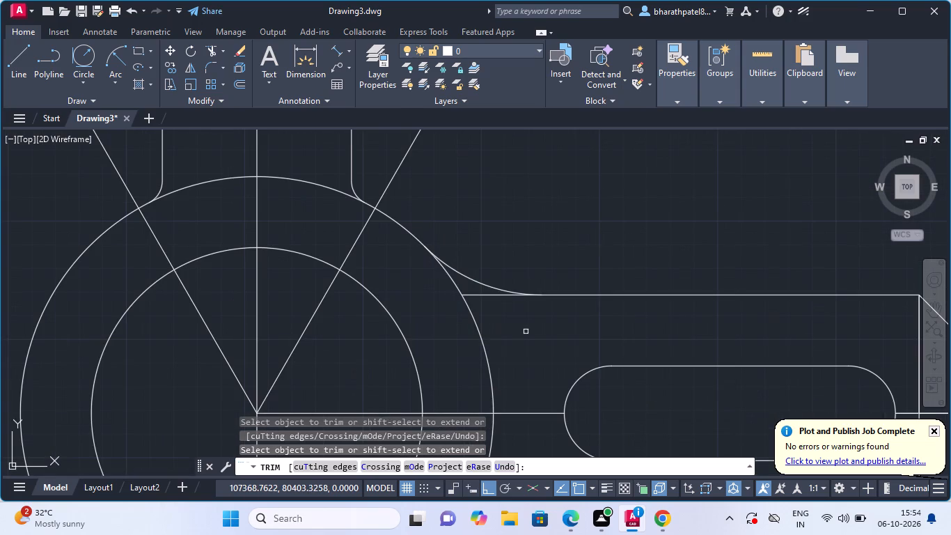
pyautogui.click(486, 295)
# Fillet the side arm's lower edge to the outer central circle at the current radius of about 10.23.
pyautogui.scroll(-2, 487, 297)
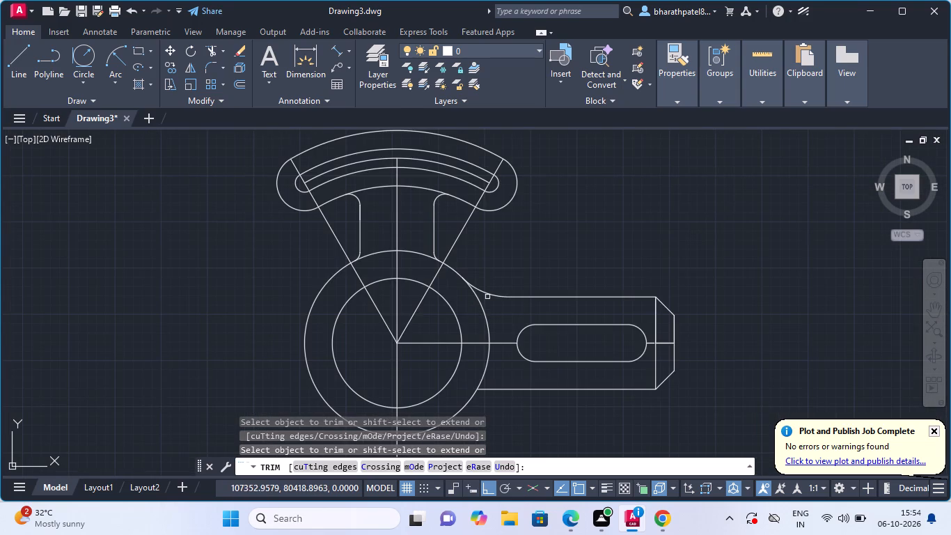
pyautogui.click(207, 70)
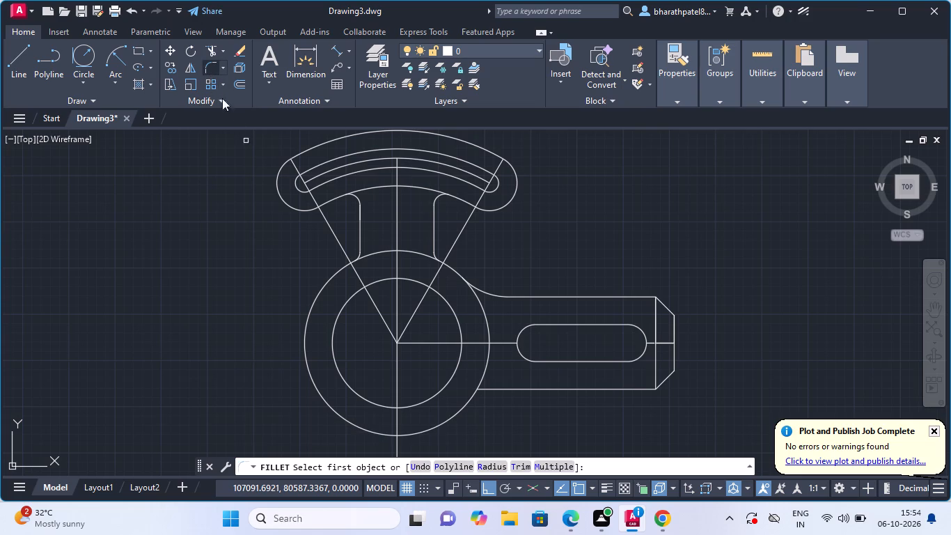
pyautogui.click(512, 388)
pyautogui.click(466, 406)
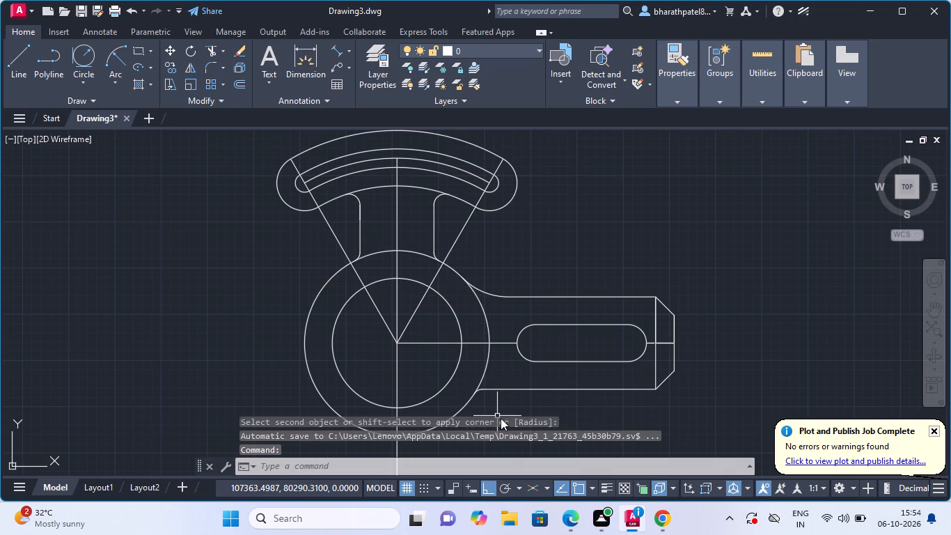
# Fillet the side arm's lower edge to the outer central circle with a radius of 70.
pyautogui.press('space')
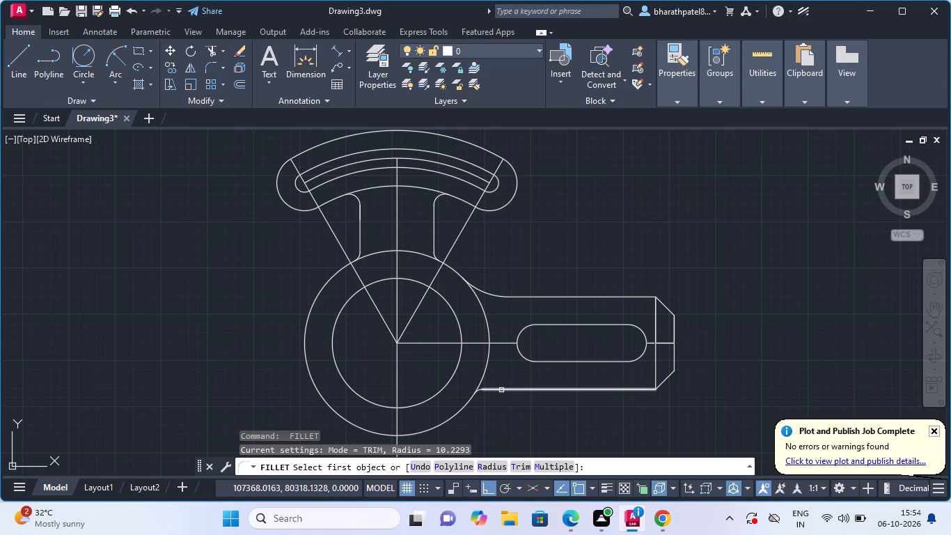
pyautogui.scroll(3, 480, 396)
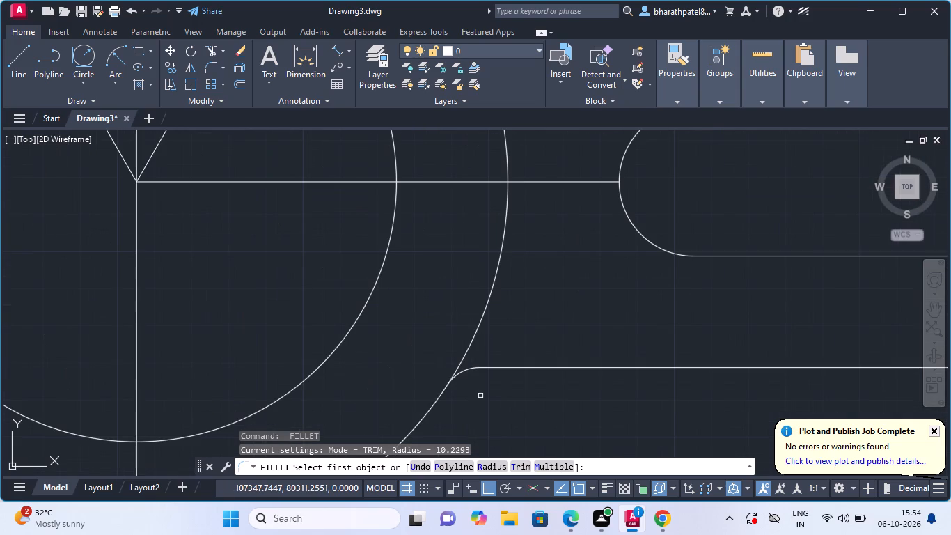
pyautogui.click(210, 65)
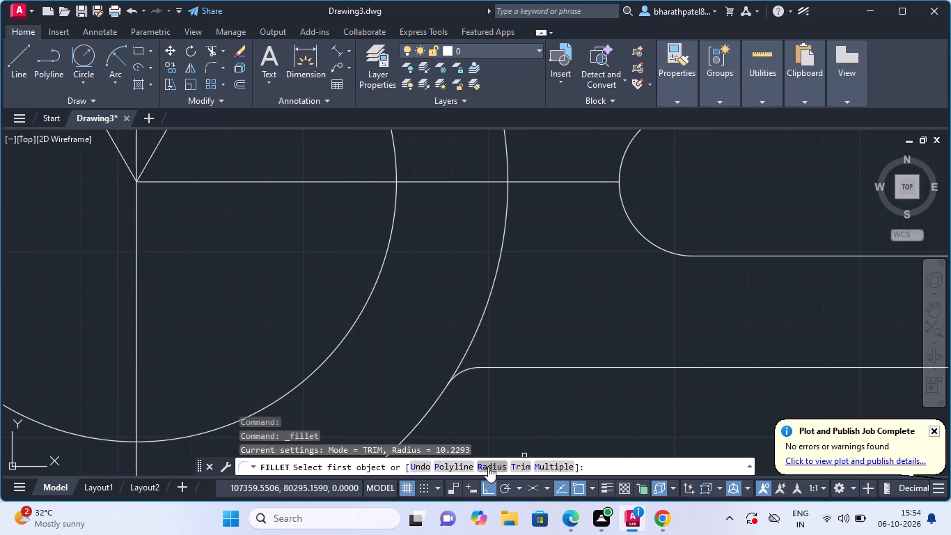
pyautogui.click(488, 464)
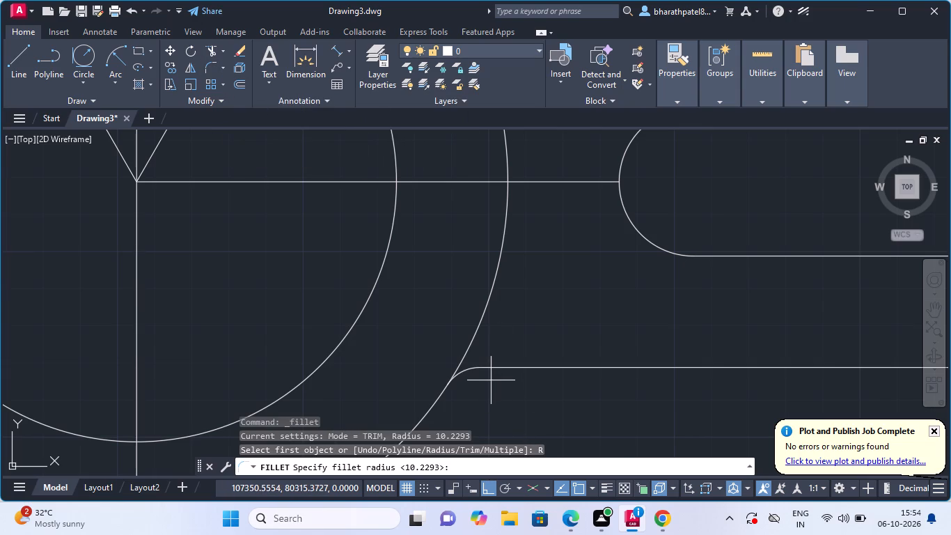
pyautogui.press('7')
pyautogui.press('0')
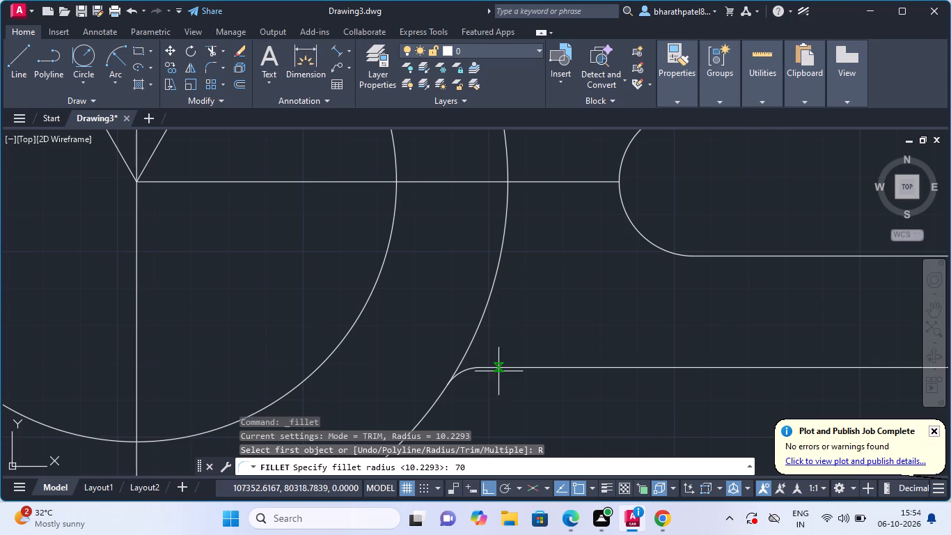
pyautogui.press('Return')
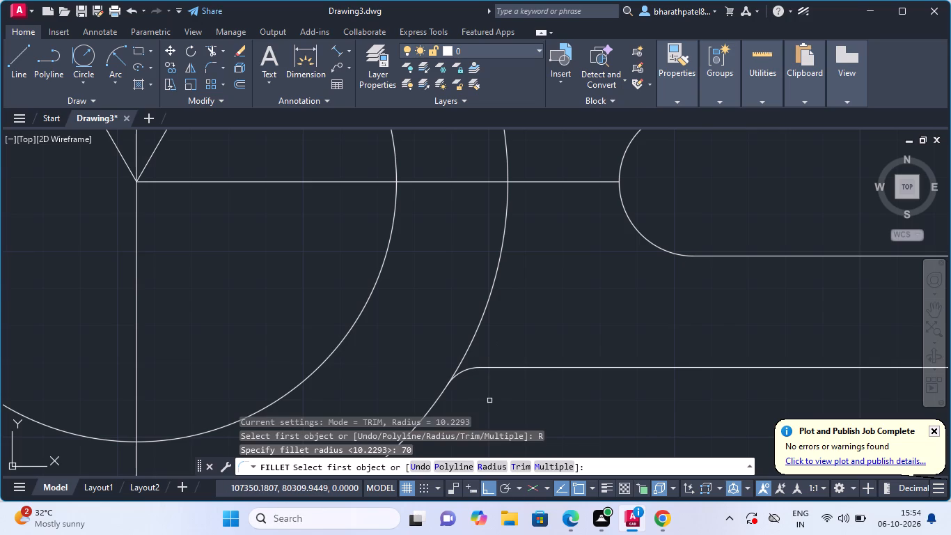
pyautogui.click(490, 366)
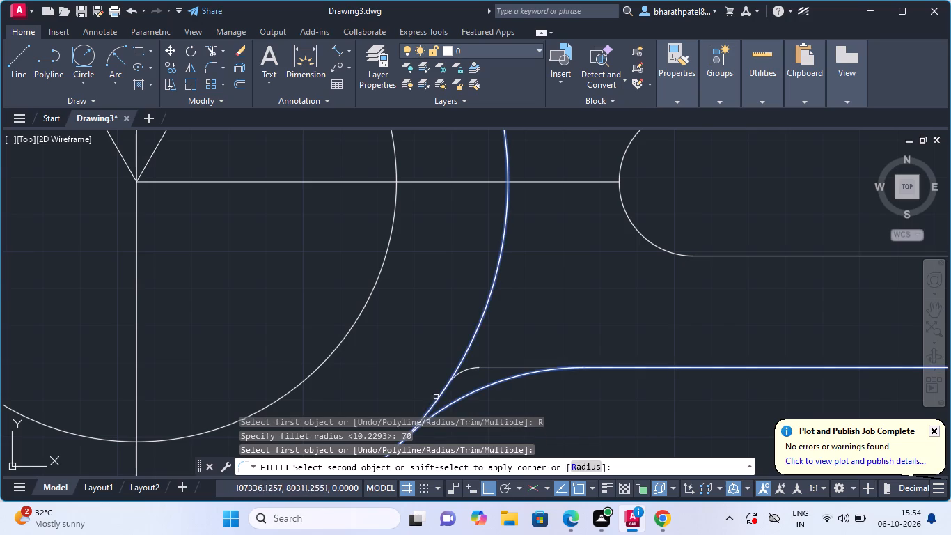
pyautogui.click(434, 405)
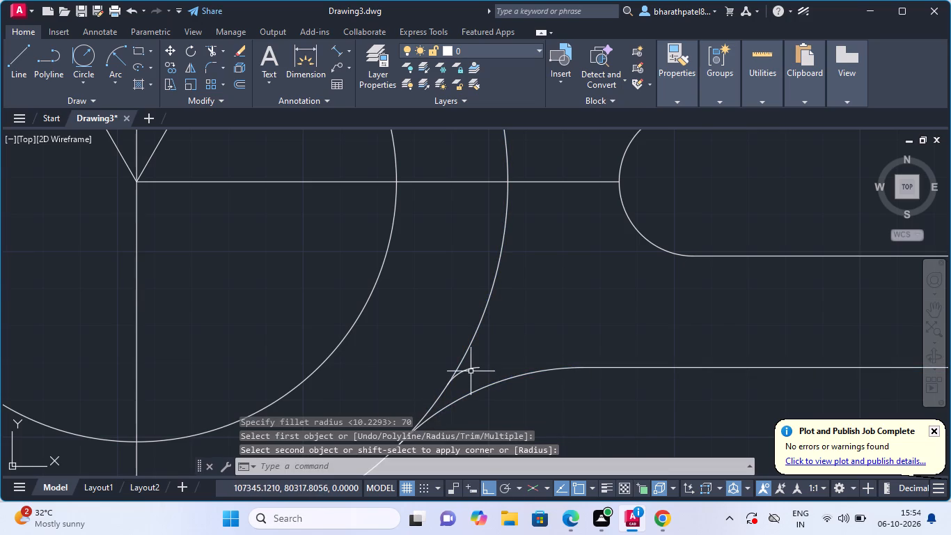
# Delete the leftover small fillet arc between the side arm's lower edge and the outer central circle.
pyautogui.click(471, 369)
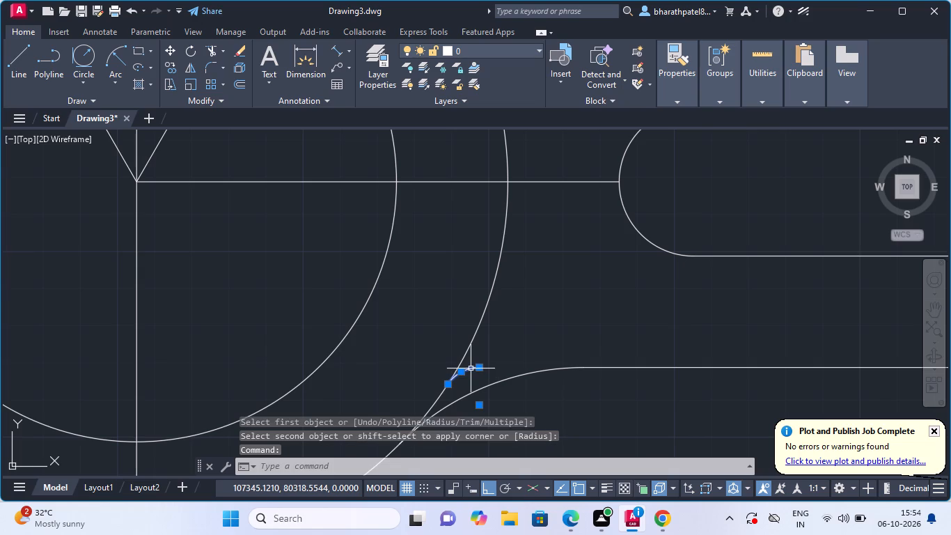
pyautogui.press('Delete')
# Draw a radius 80 circle tangent to the outer central circle and the arm-side lower hole's outer circle.
pyautogui.scroll(-3, 471, 369)
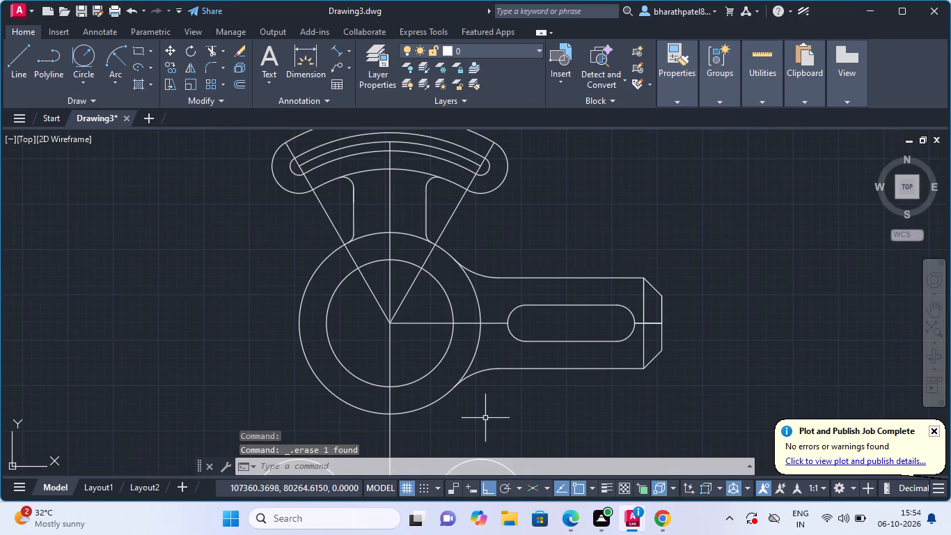
pyautogui.scroll(-2, 469, 418)
pyautogui.scroll(-1, 449, 357)
pyautogui.scroll(3, 454, 399)
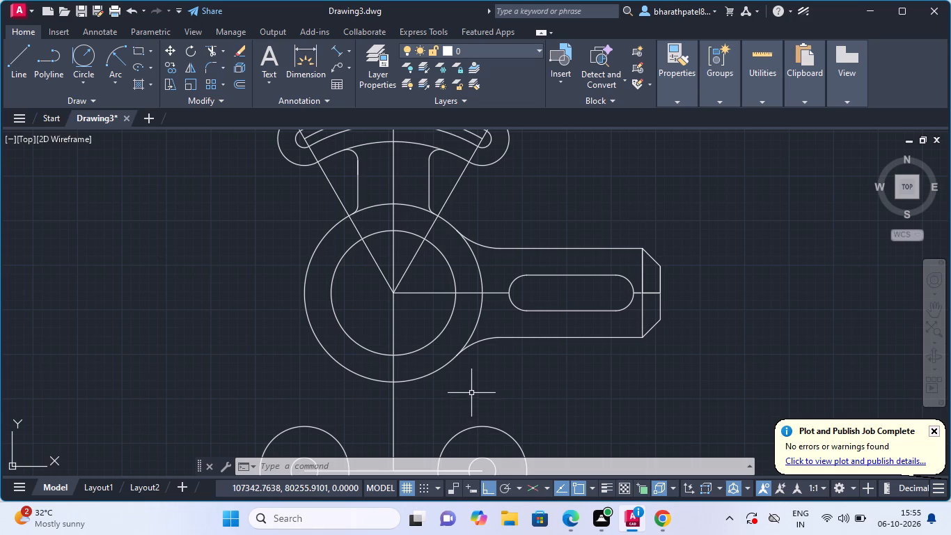
pyautogui.click(78, 63)
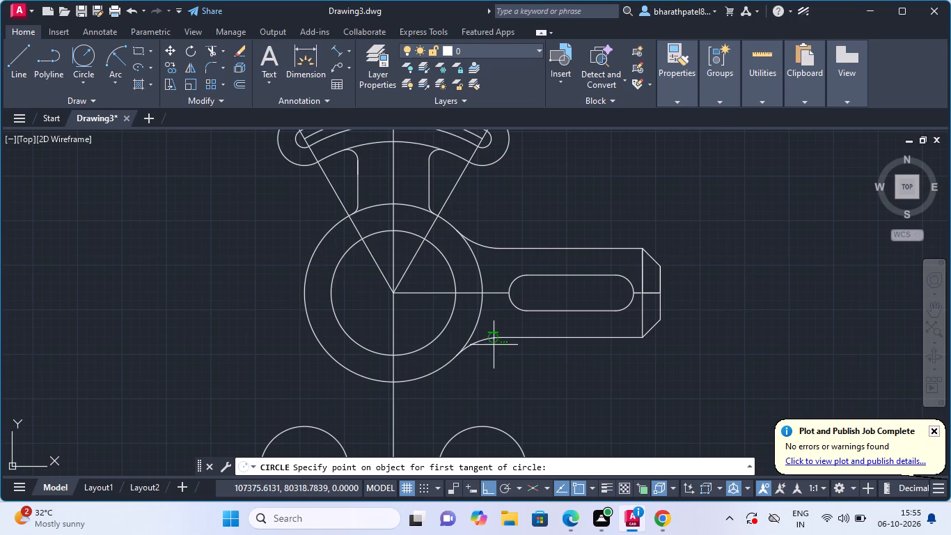
pyautogui.scroll(-2, 457, 309)
pyautogui.scroll(3, 466, 373)
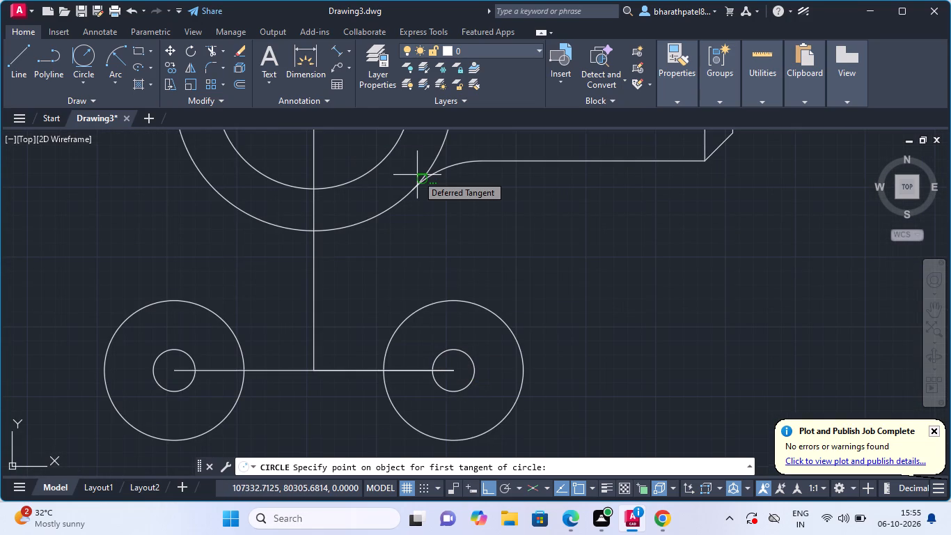
pyautogui.click(434, 161)
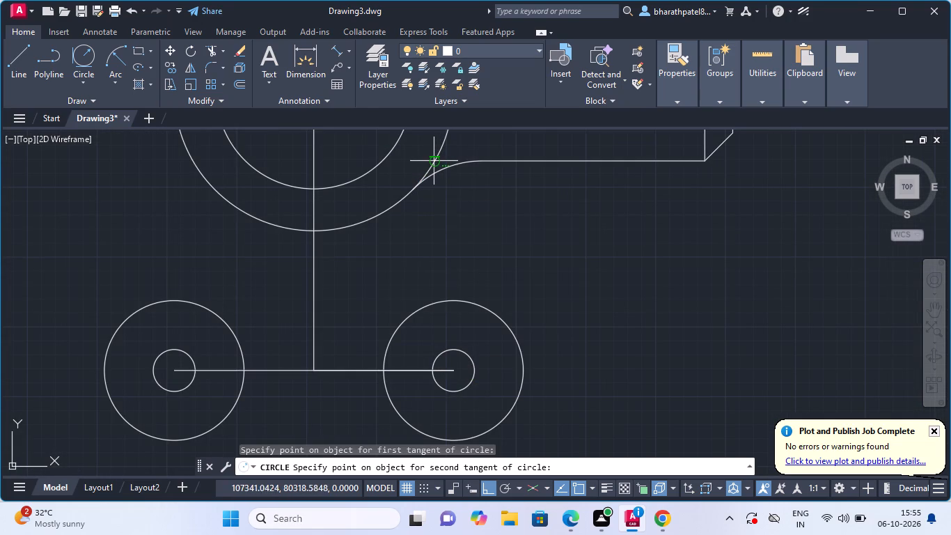
pyautogui.click(485, 305)
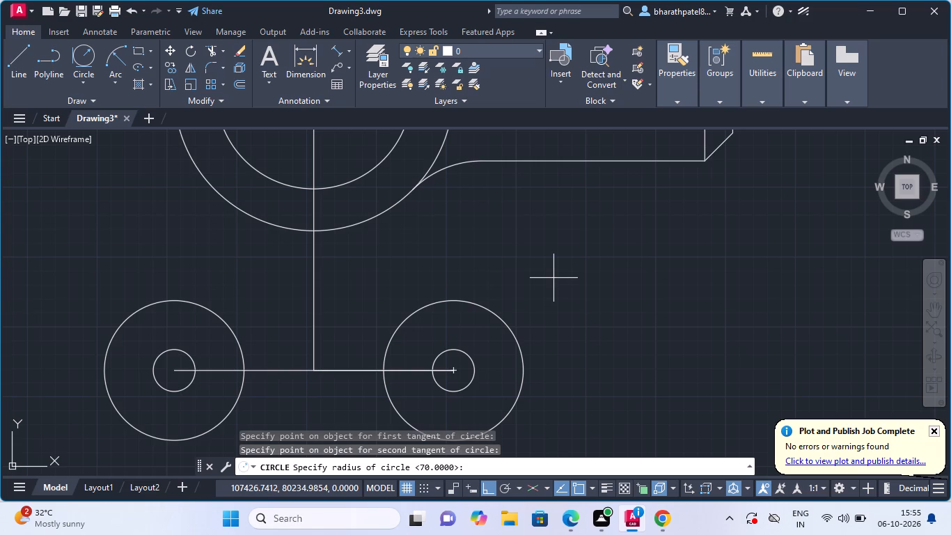
pyautogui.write('80')
pyautogui.press('Return')
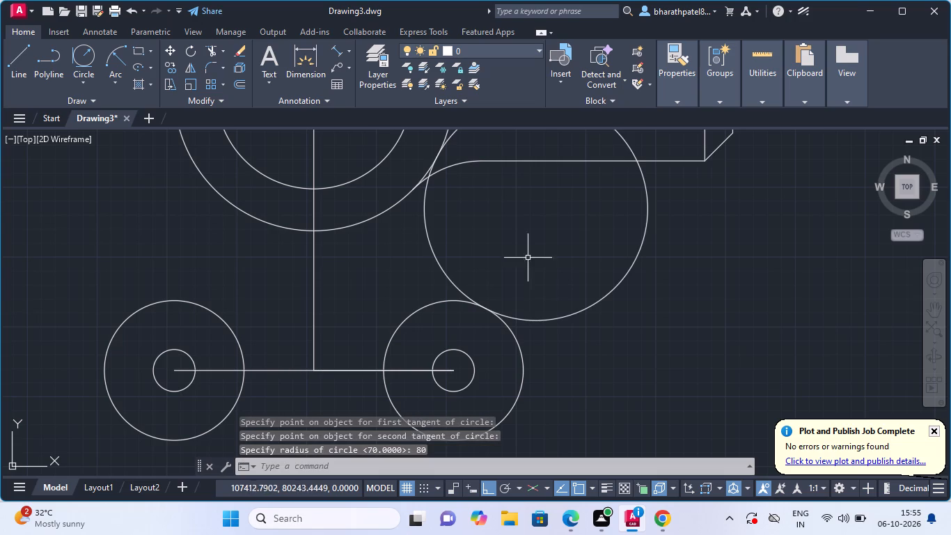
# Trim the radius 80 circle to its inward-curving arc between the outer central circle and the arm-side lower hole's outer circle.
pyautogui.click(213, 47)
pyautogui.scroll(-1, 490, 170)
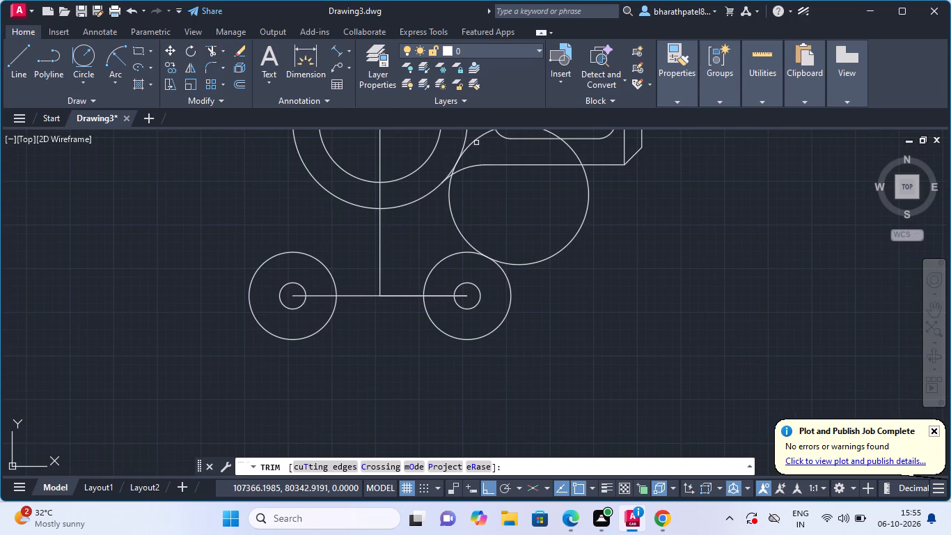
pyautogui.click(476, 142)
pyautogui.scroll(-1, 560, 155)
pyautogui.scroll(2, 534, 138)
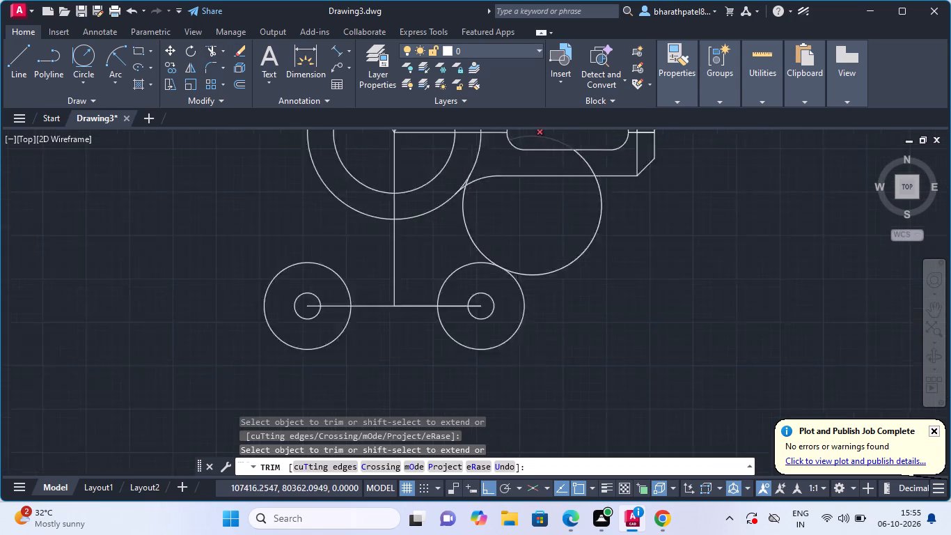
pyautogui.click(536, 133)
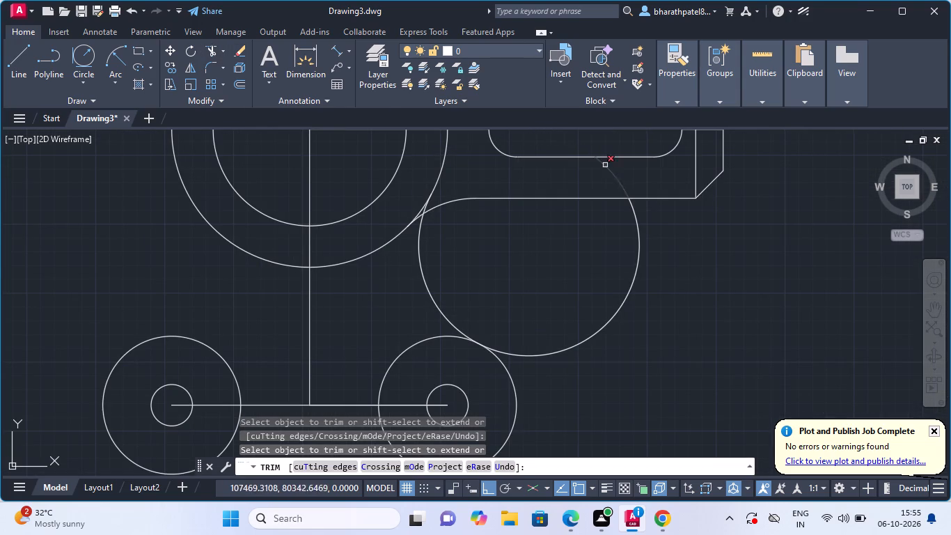
pyautogui.click(644, 176)
pyautogui.click(590, 180)
pyautogui.click(679, 235)
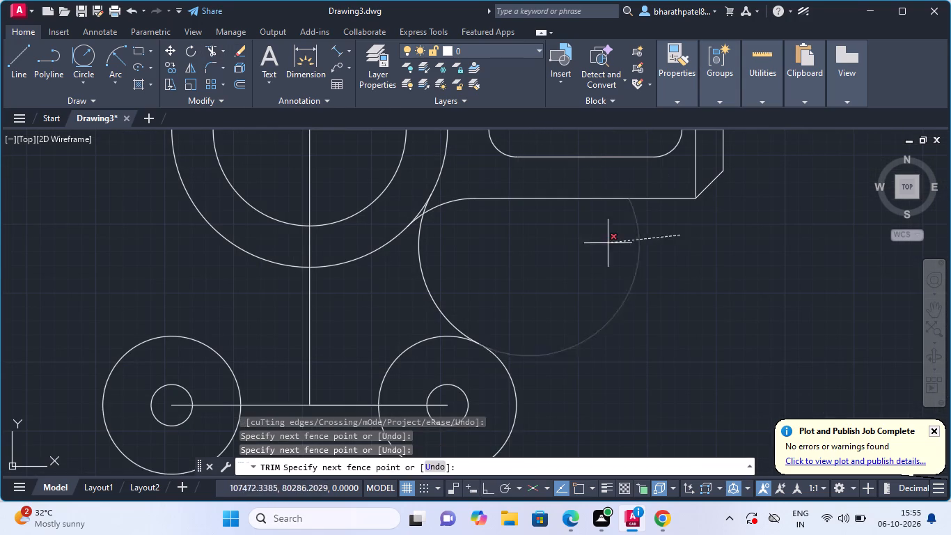
pyautogui.click(604, 242)
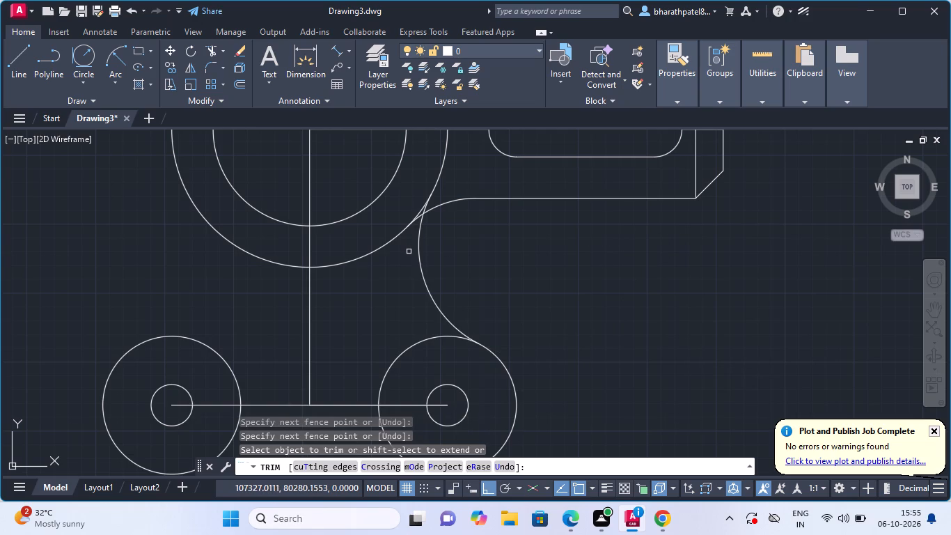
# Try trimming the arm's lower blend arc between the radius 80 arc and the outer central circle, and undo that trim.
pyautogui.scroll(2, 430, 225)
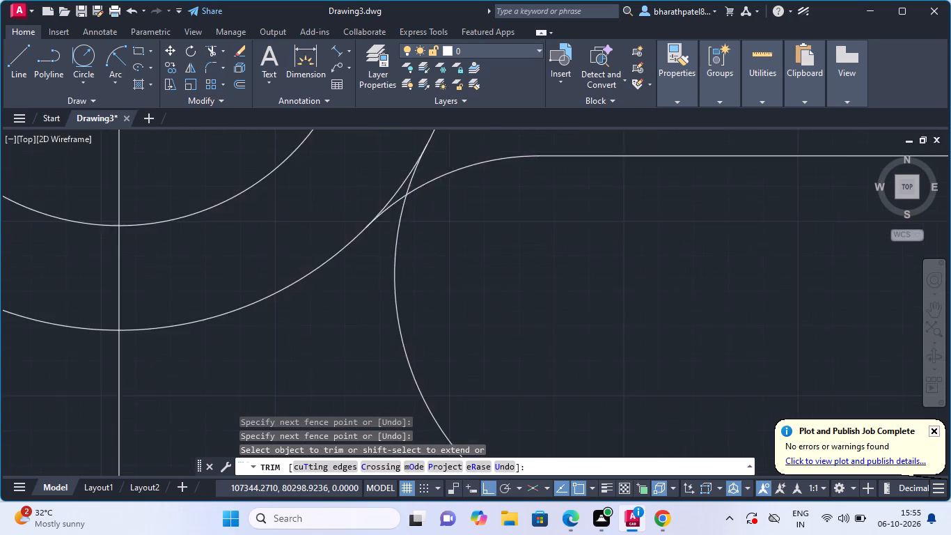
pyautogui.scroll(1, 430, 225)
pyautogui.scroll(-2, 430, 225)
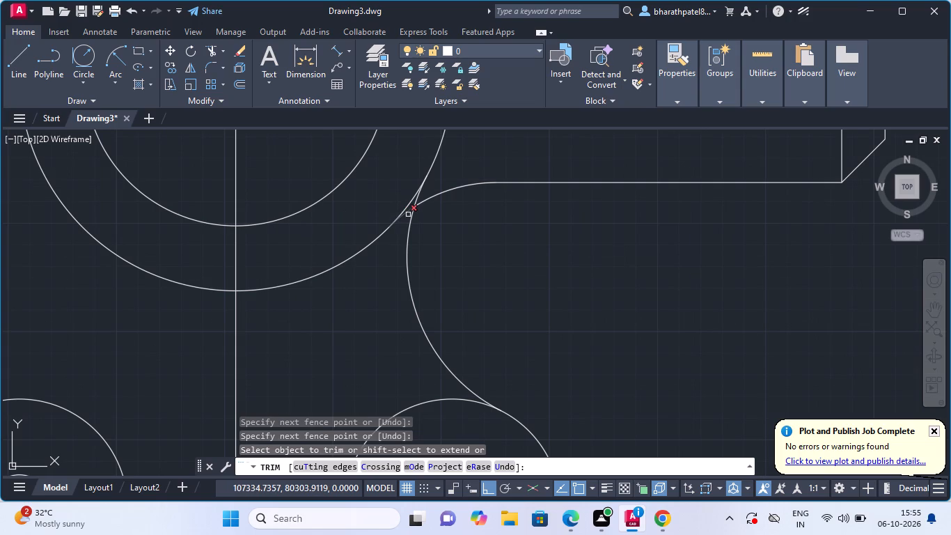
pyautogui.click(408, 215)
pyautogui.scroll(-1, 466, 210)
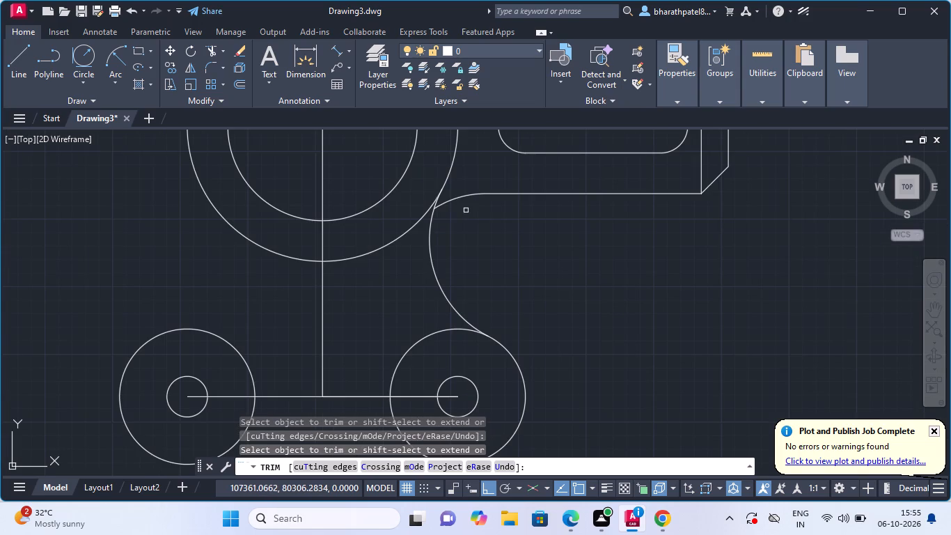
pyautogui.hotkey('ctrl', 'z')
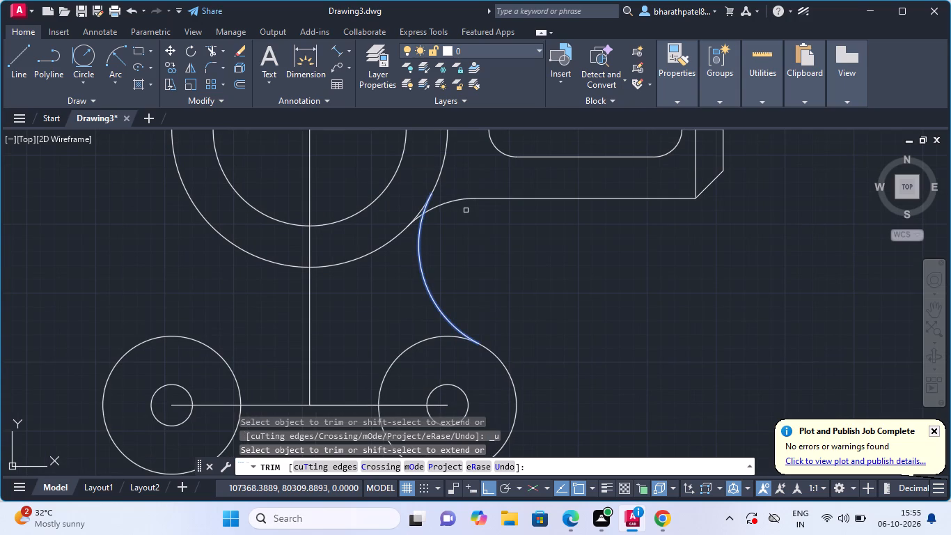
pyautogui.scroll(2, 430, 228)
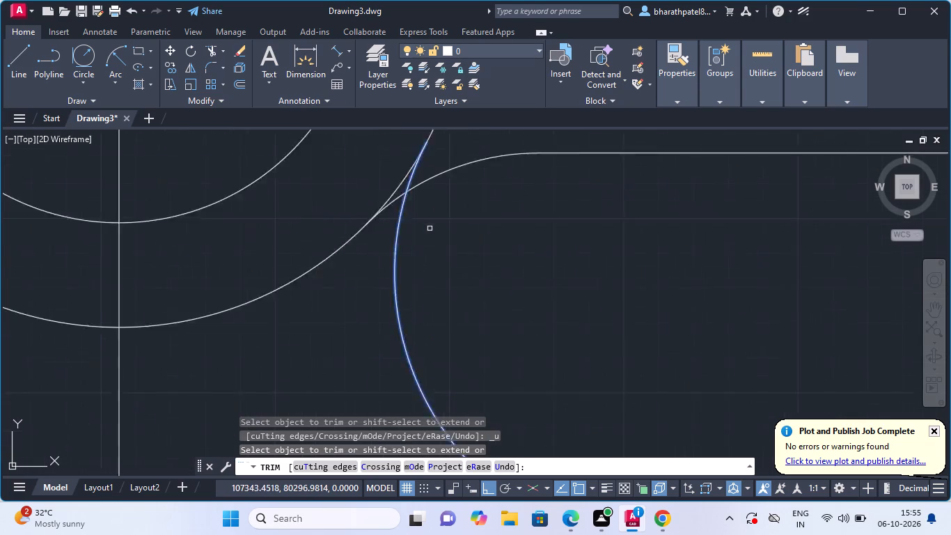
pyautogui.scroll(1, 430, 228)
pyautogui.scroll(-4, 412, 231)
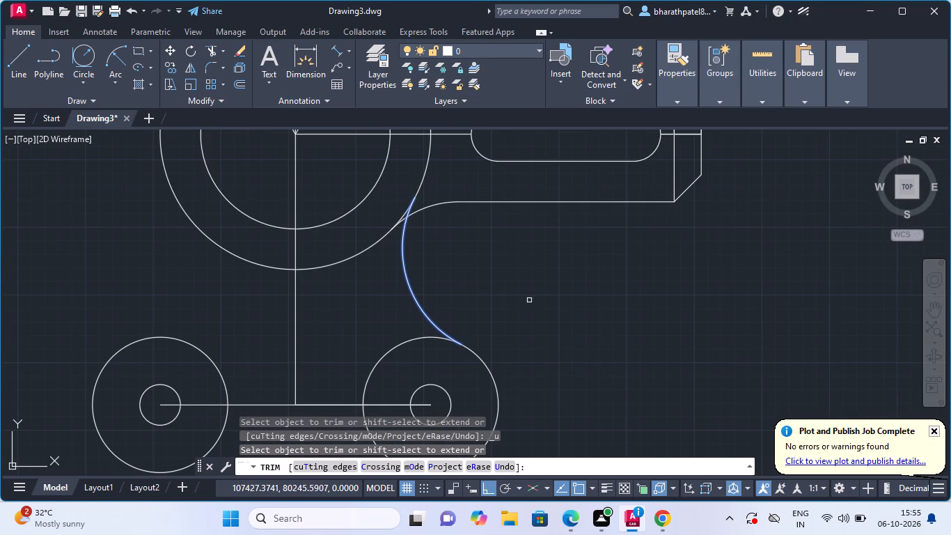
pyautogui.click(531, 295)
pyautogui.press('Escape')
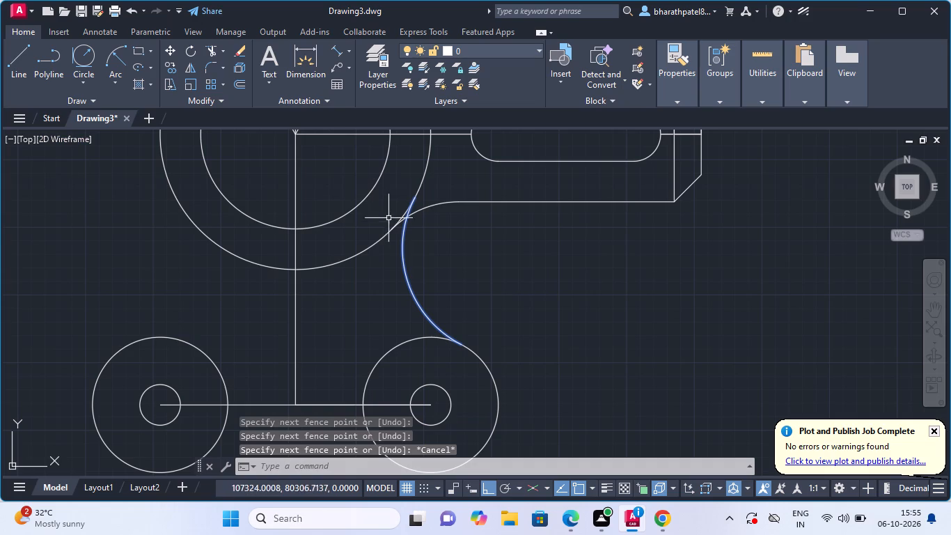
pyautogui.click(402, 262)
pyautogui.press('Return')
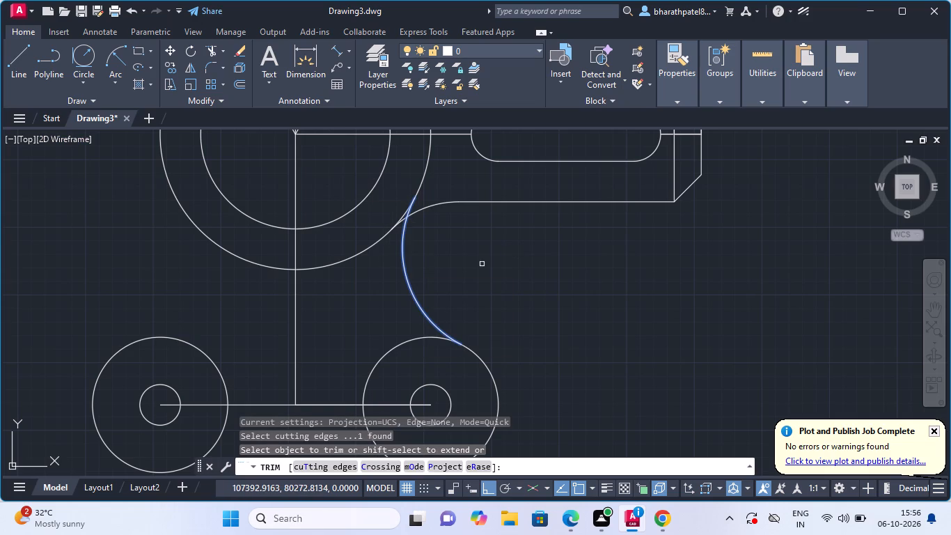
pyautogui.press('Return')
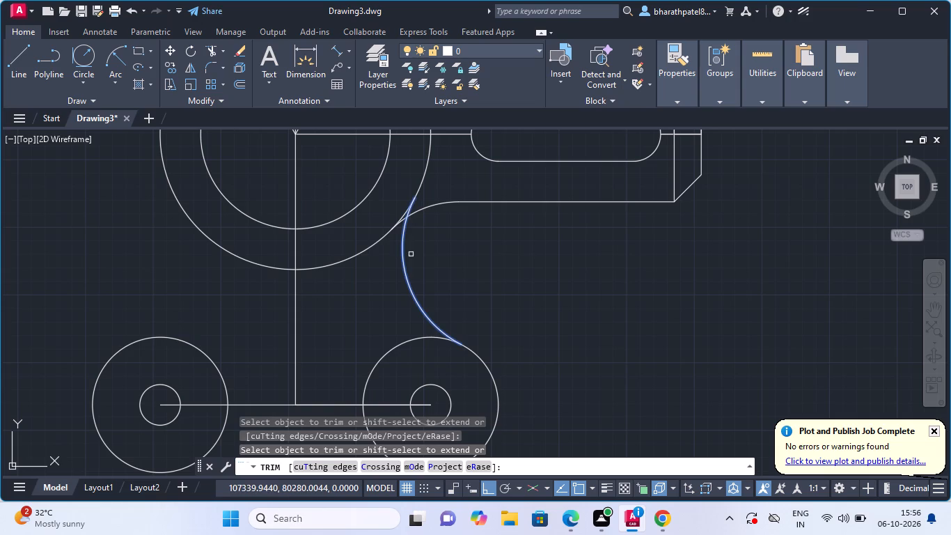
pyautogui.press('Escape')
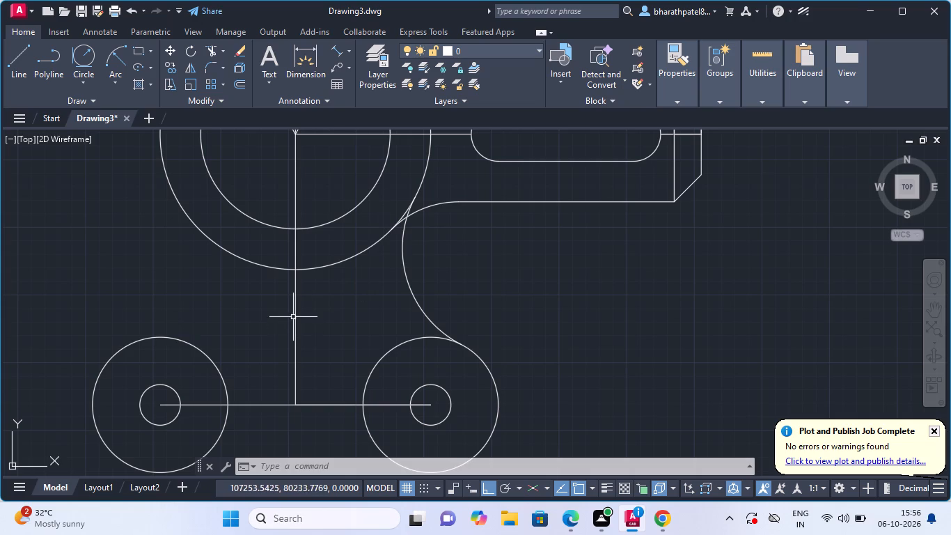
# Restart the Trim command on the part outline.
pyautogui.scroll(-3, 303, 312)
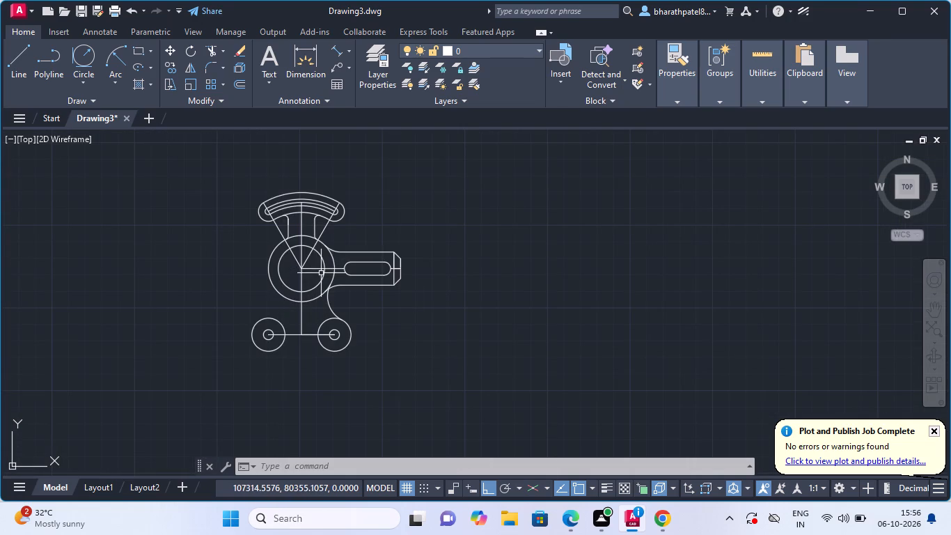
pyautogui.scroll(3, 321, 270)
pyautogui.scroll(-2, 321, 270)
pyautogui.scroll(-2, 253, 320)
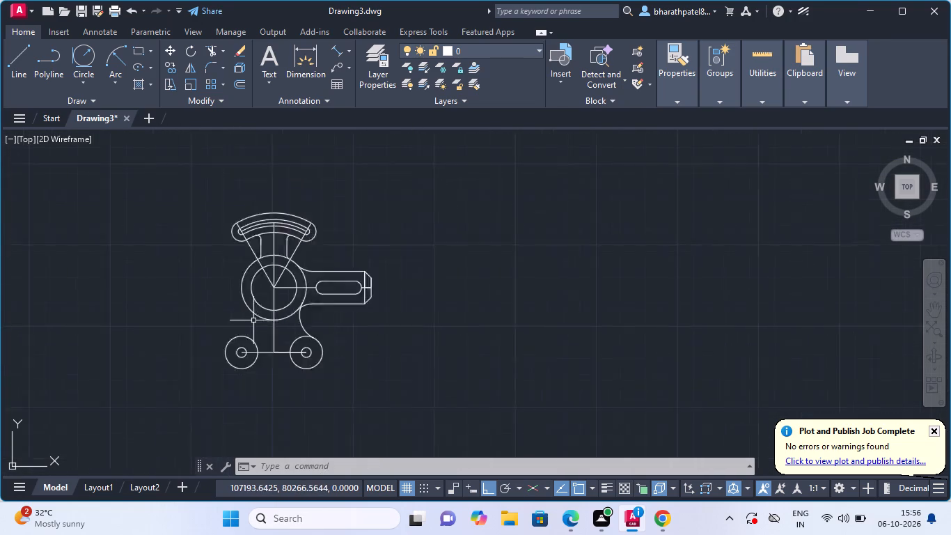
pyautogui.scroll(-1, 253, 320)
pyautogui.scroll(1, 244, 298)
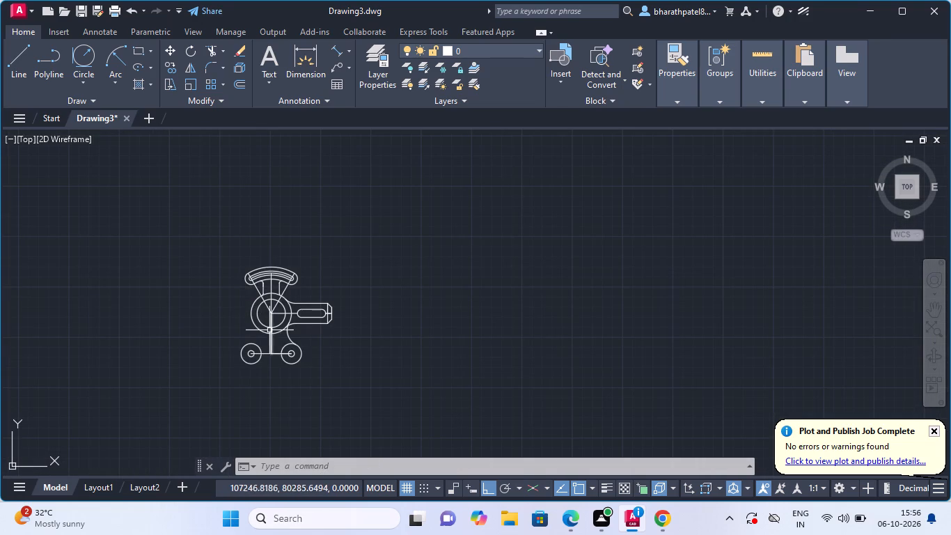
pyautogui.scroll(1, 271, 330)
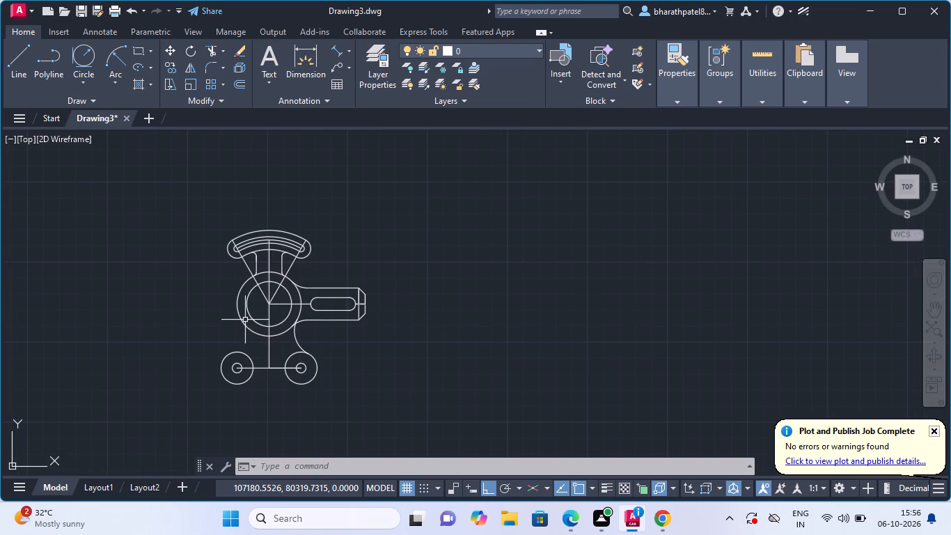
pyautogui.press('space')
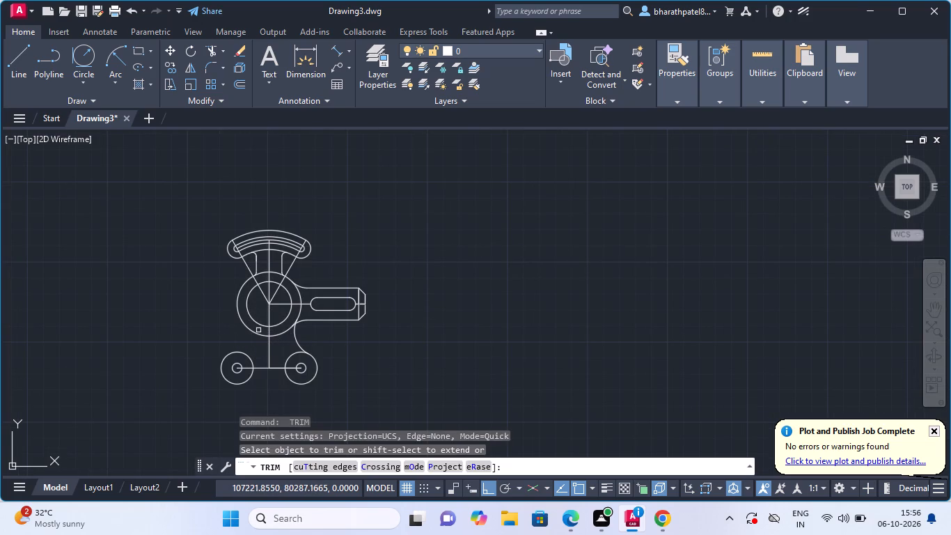
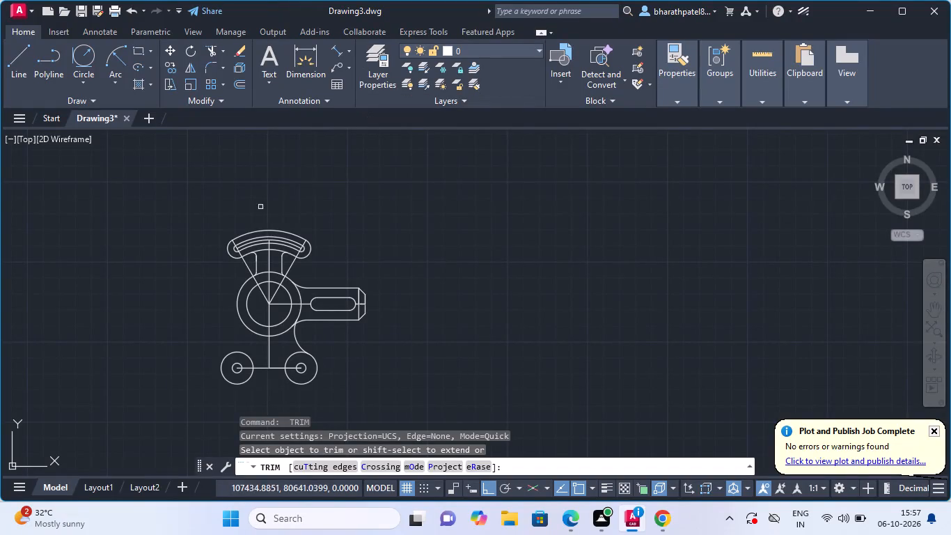
# Examine the part outline around the central circles, the lower hole circles and the arched slotted lug.
pyautogui.scroll(-2, 235, 281)
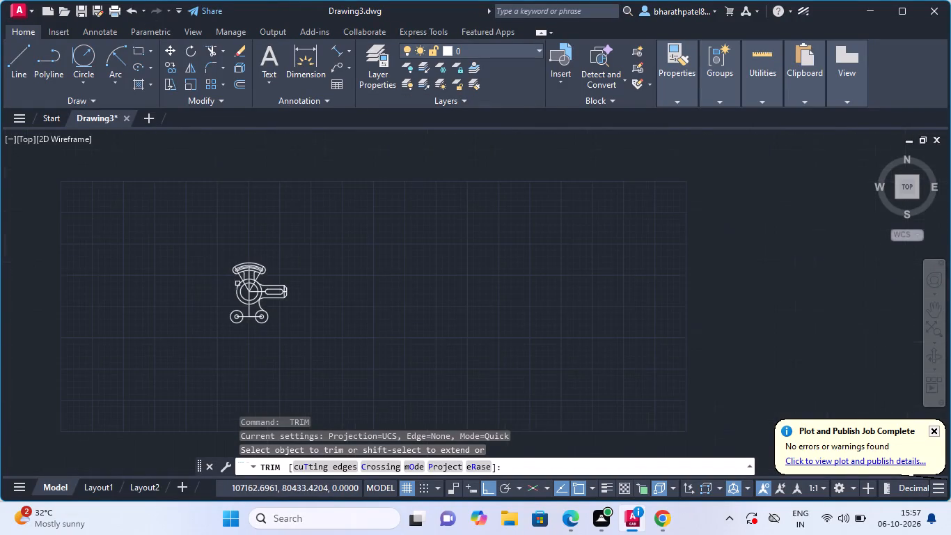
pyautogui.scroll(4, 231, 311)
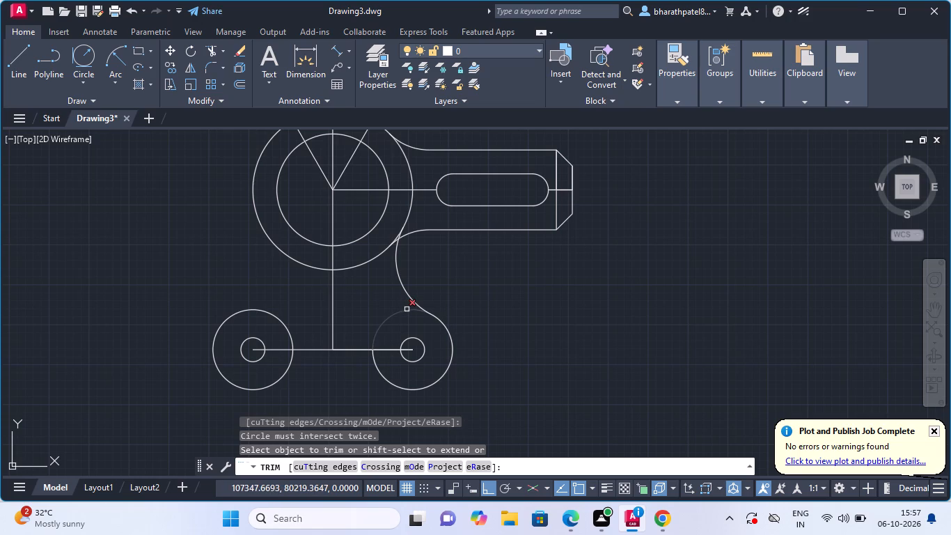
pyautogui.scroll(-4, 407, 310)
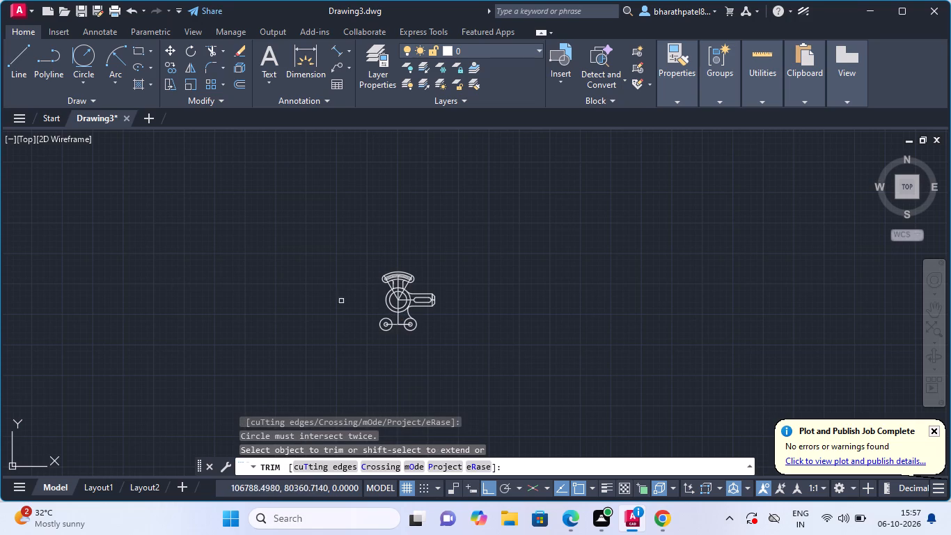
pyautogui.scroll(3, 391, 318)
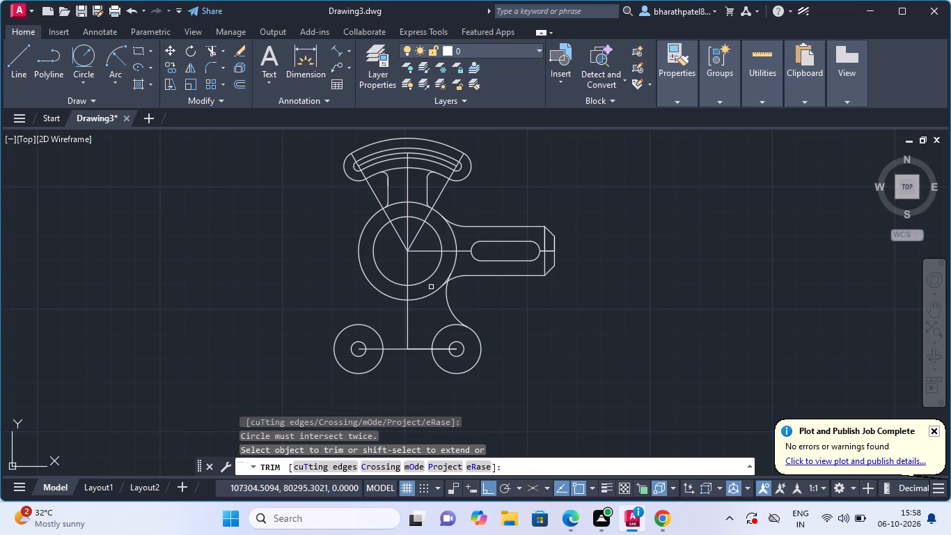
pyautogui.scroll(1, 425, 275)
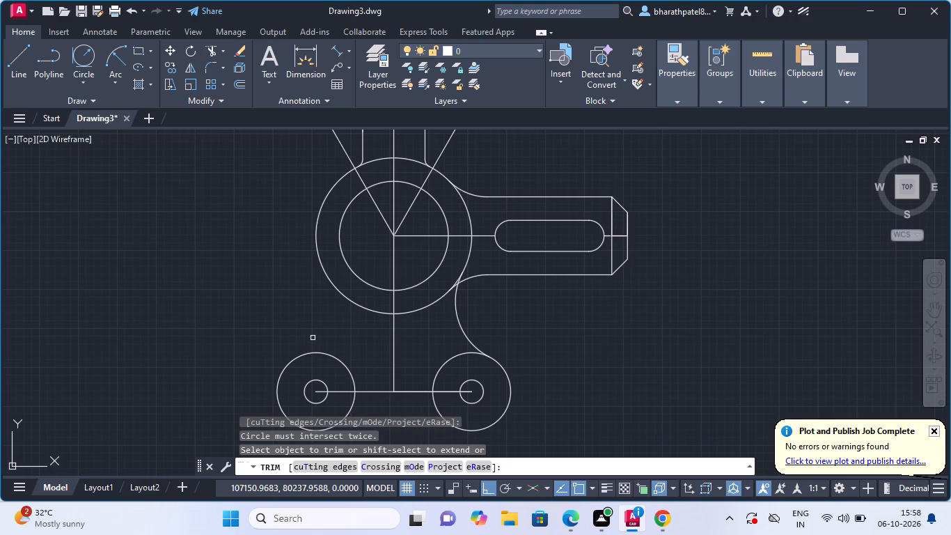
pyautogui.scroll(-1, 313, 338)
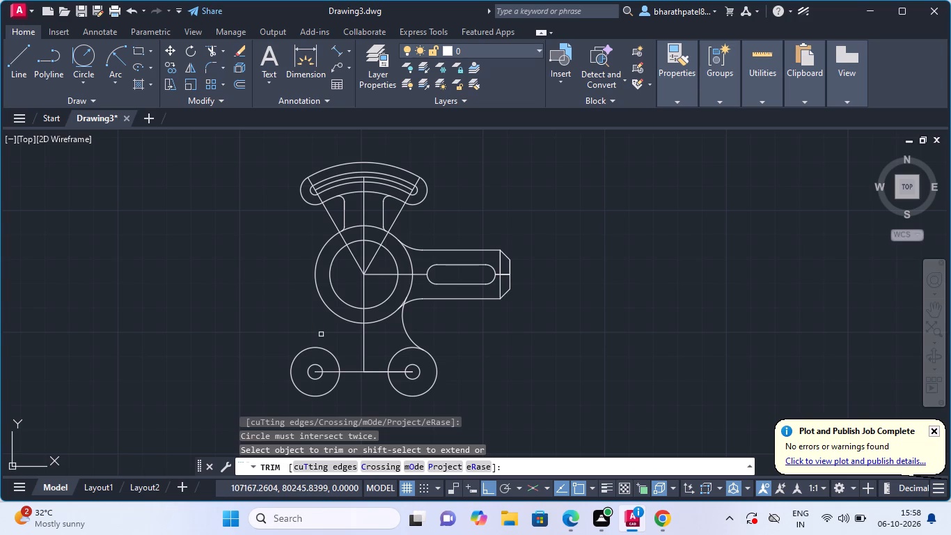
pyautogui.scroll(-2, 321, 334)
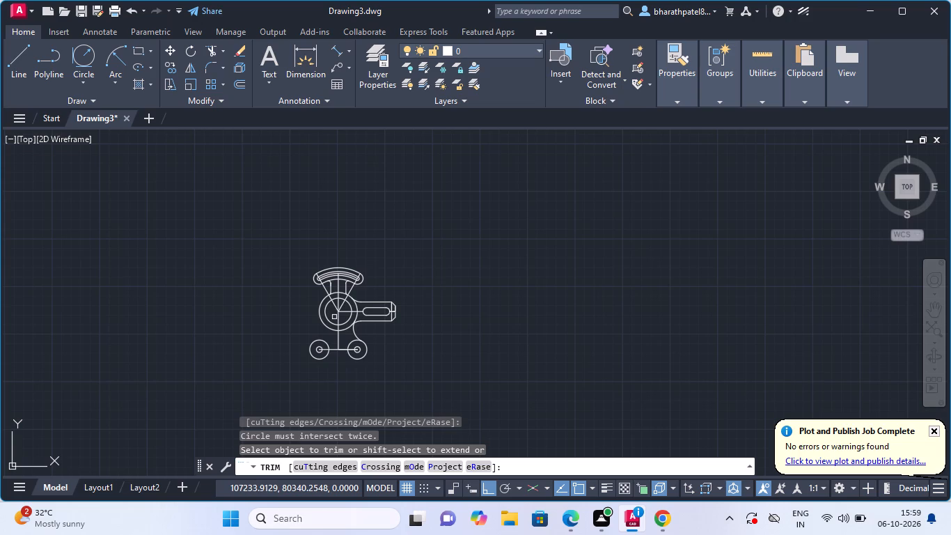
pyautogui.scroll(3, 328, 335)
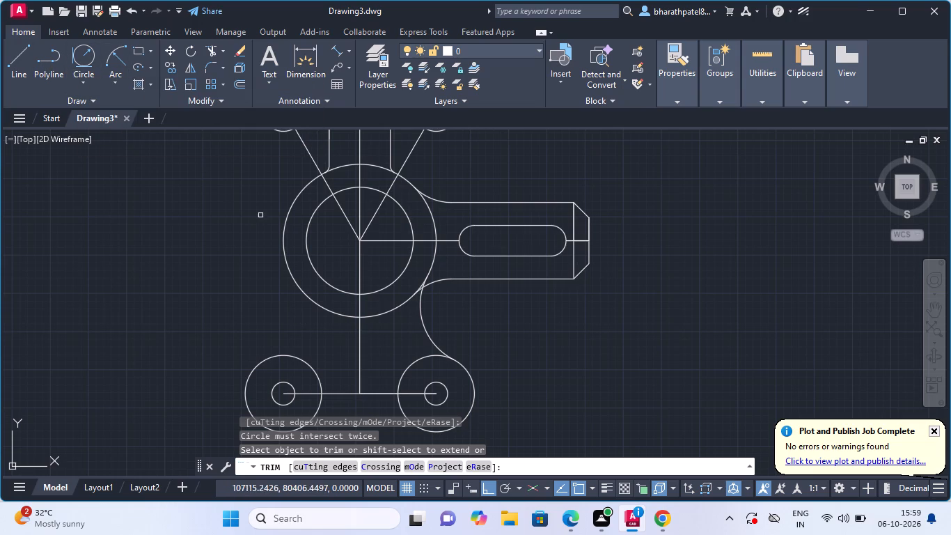
pyautogui.scroll(-2, 366, 302)
pyautogui.scroll(2, 360, 306)
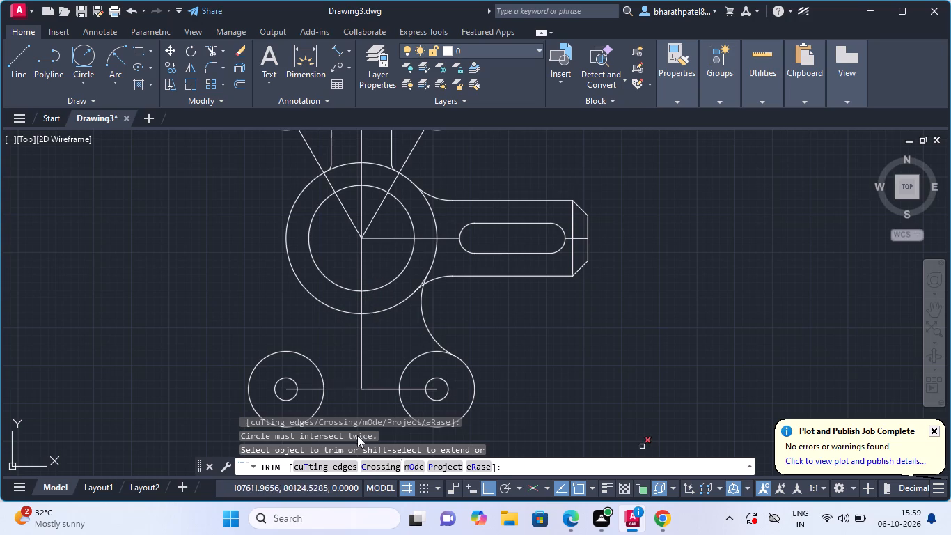
pyautogui.scroll(-2, 388, 304)
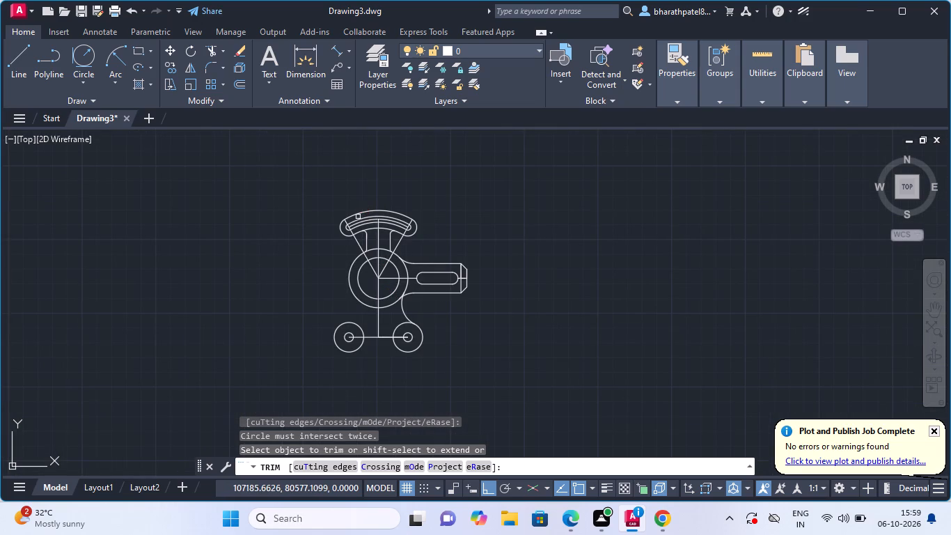
pyautogui.scroll(4, 380, 217)
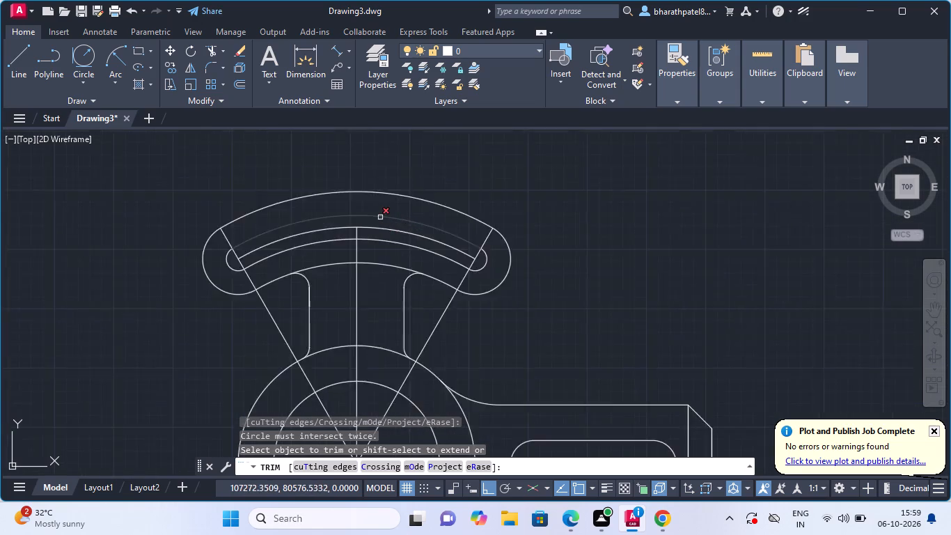
pyautogui.scroll(-2, 272, 239)
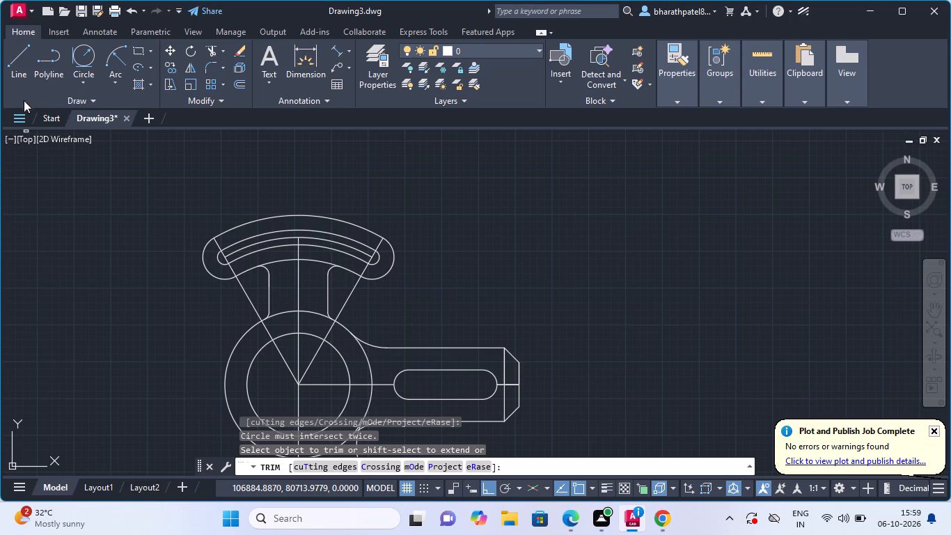
# Draw a 15 diameter circle centred at the top of the inner central circle, on the vertical centreline.
pyautogui.click(82, 88)
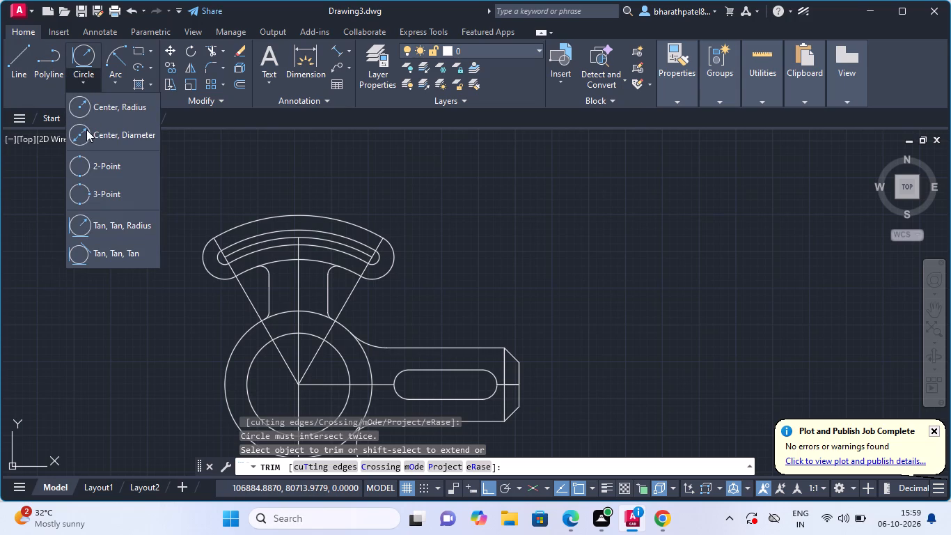
pyautogui.click(88, 135)
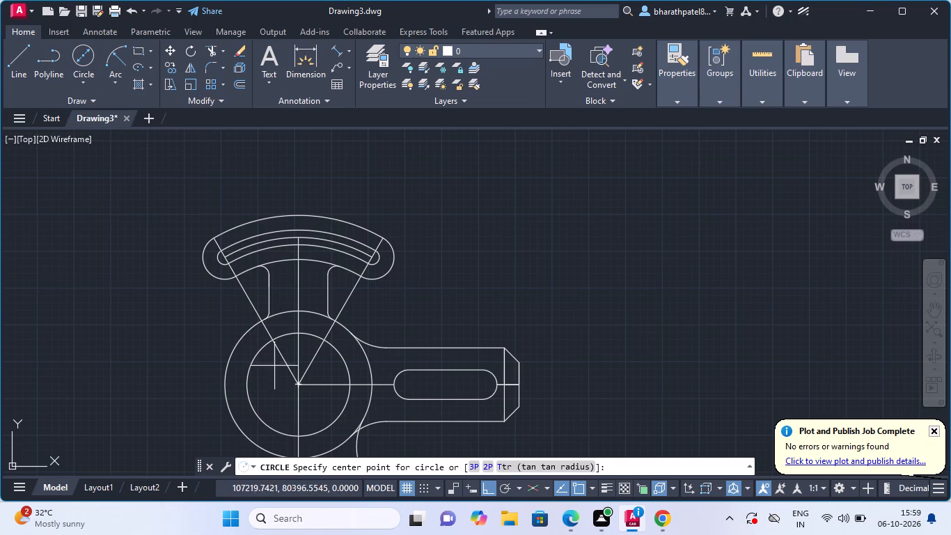
pyautogui.scroll(3, 353, 391)
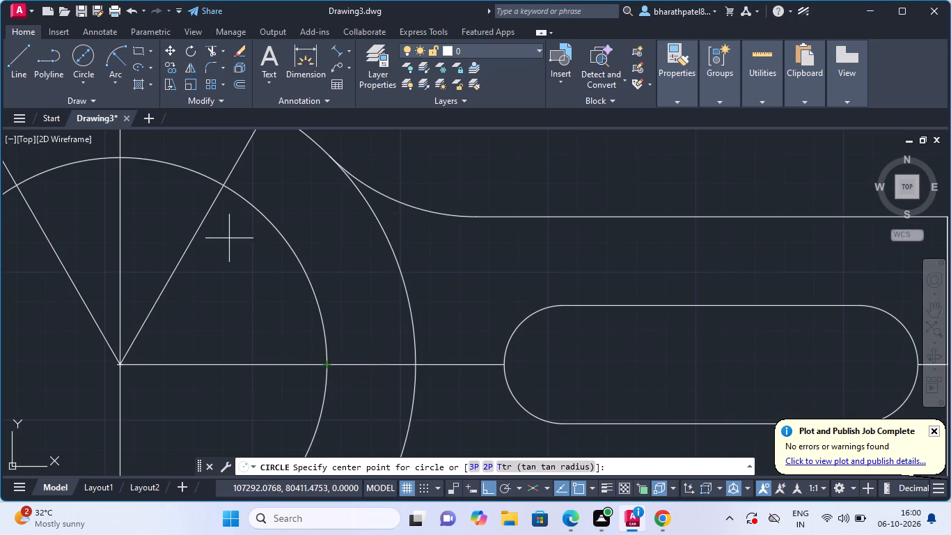
pyautogui.click(116, 155)
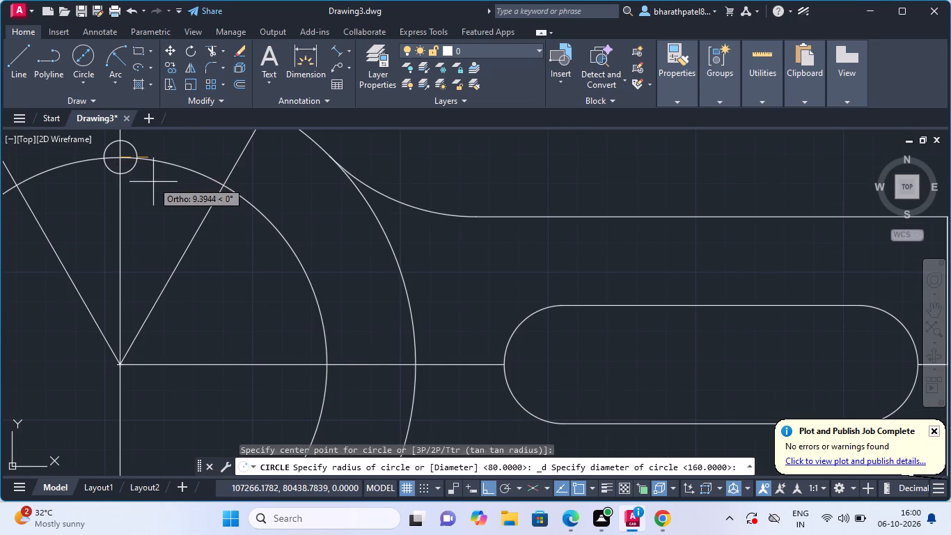
pyautogui.press('1')
pyautogui.press('5')
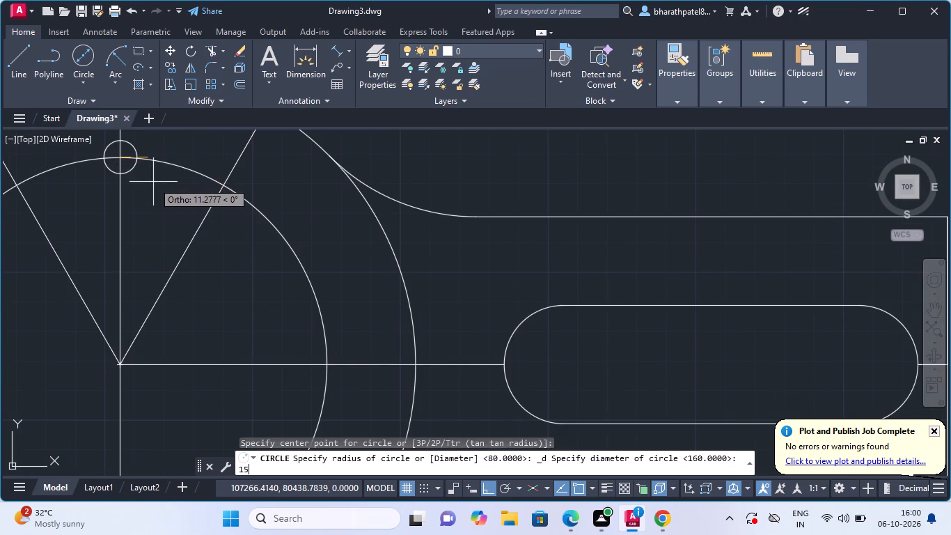
pyautogui.press('Return')
pyautogui.scroll(-3, 153, 182)
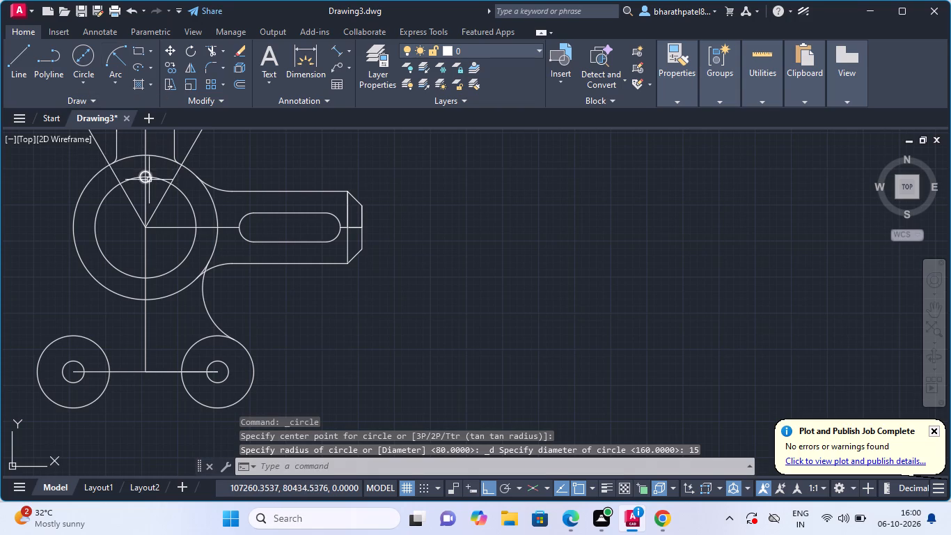
pyautogui.click(149, 181)
pyautogui.press('Escape')
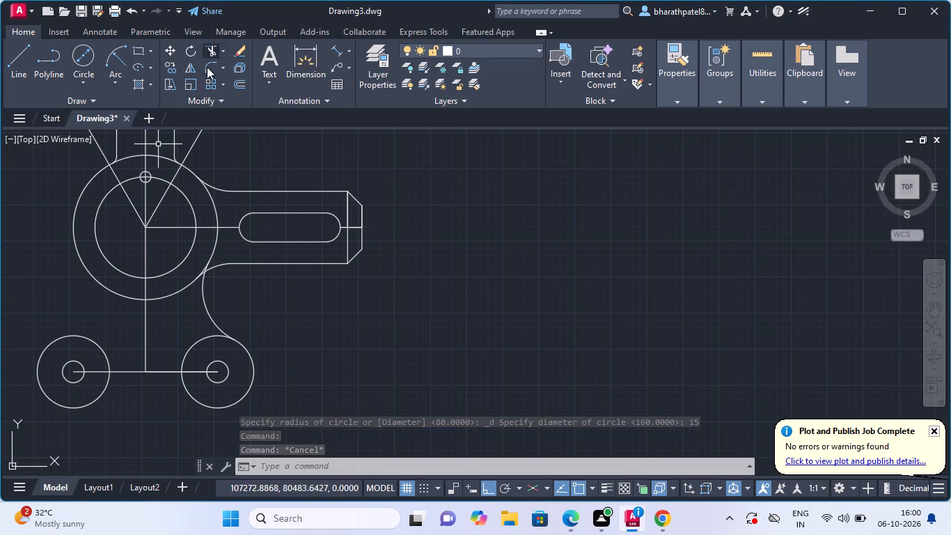
# Polar-array the 15 diameter circle about the central circles' centre with 8 items over 360 degrees.
pyautogui.click(222, 84)
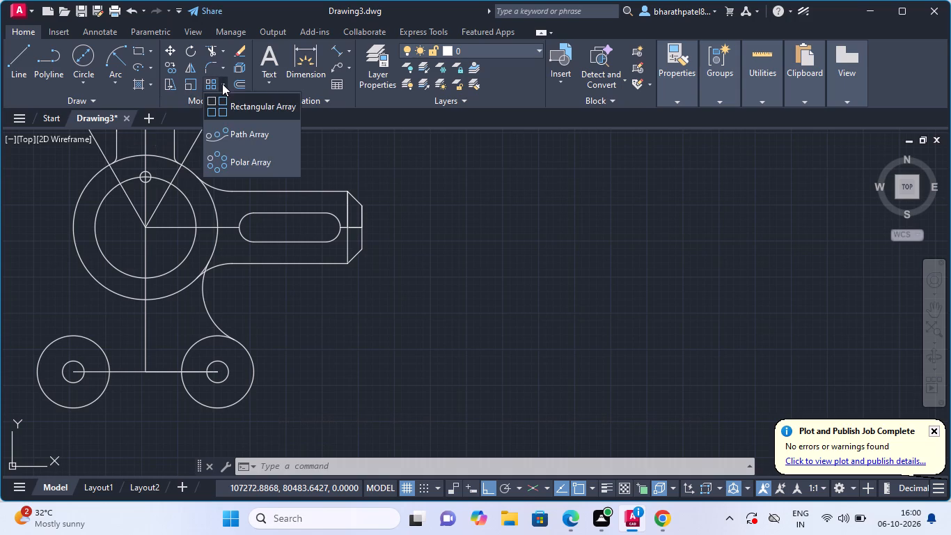
pyautogui.click(230, 162)
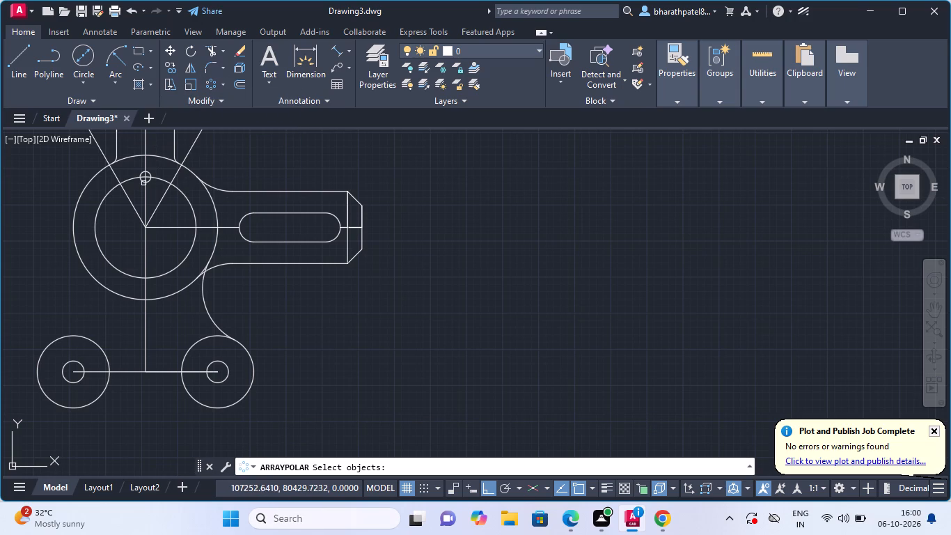
pyautogui.click(150, 182)
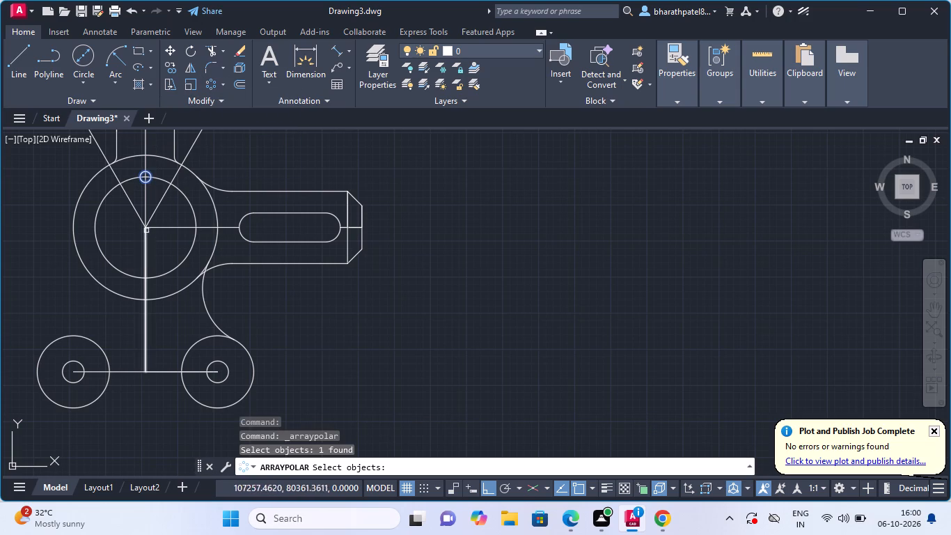
pyautogui.press('Return')
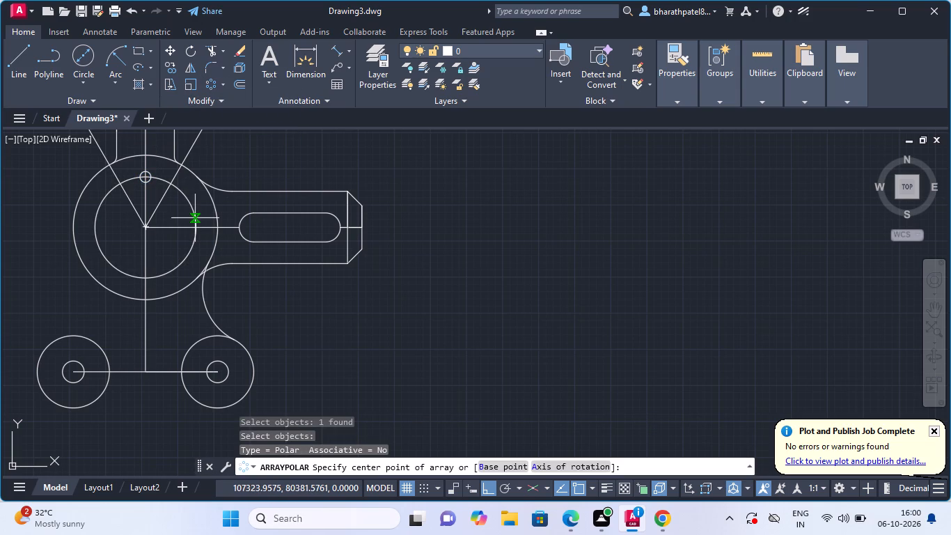
pyautogui.scroll(3, 144, 228)
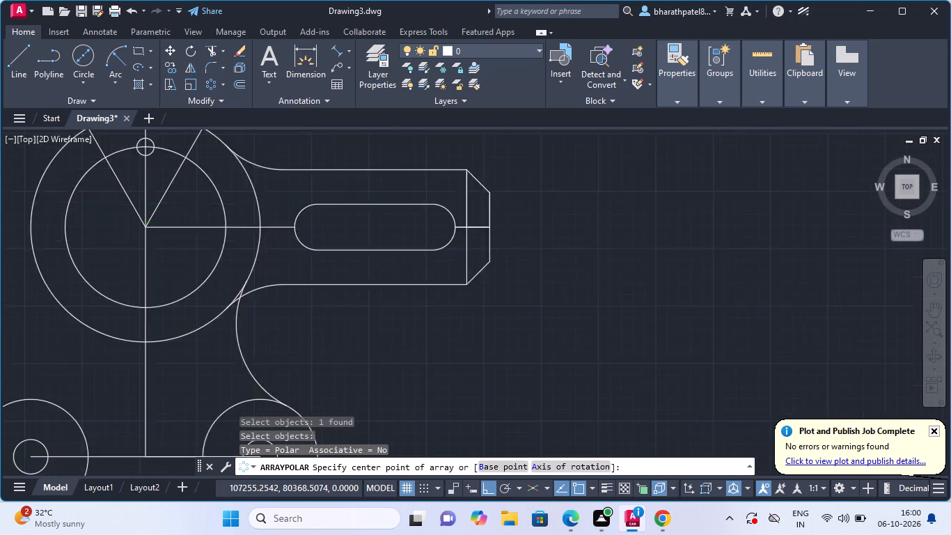
pyautogui.click(145, 225)
pyautogui.scroll(-4, 157, 233)
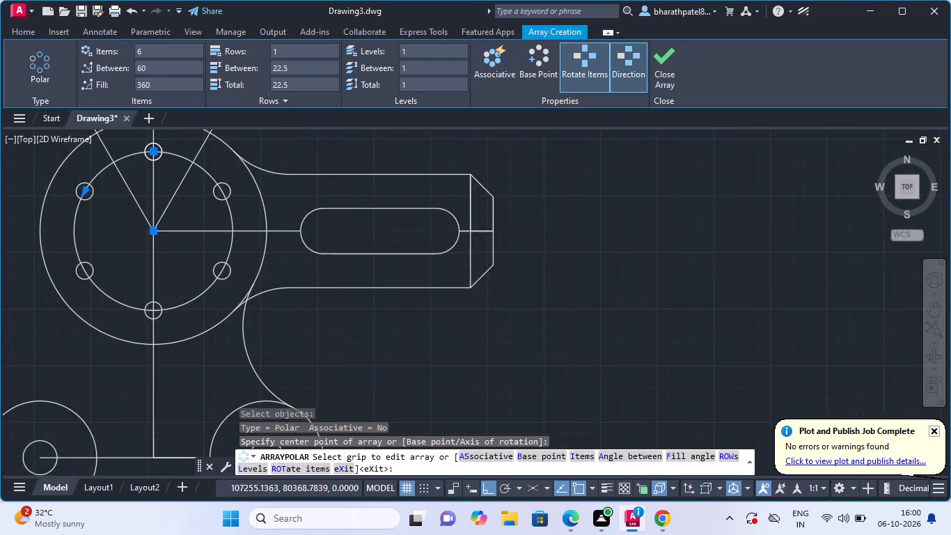
pyautogui.click(156, 48)
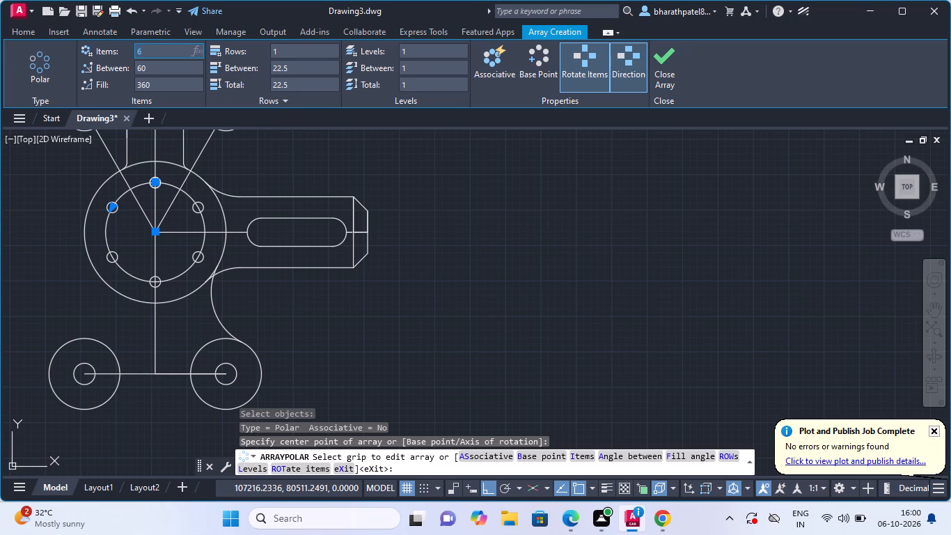
pyautogui.press('8')
pyautogui.press('Return')
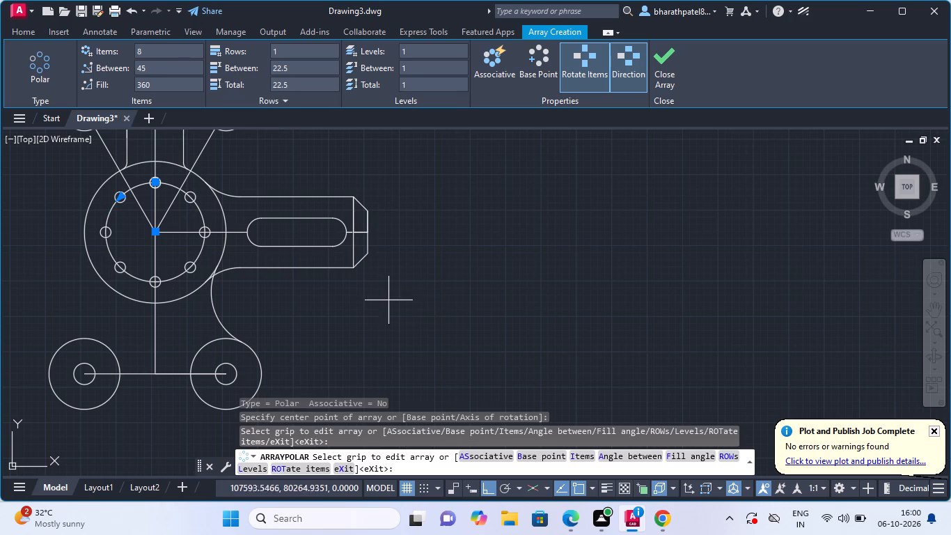
pyautogui.press('Escape')
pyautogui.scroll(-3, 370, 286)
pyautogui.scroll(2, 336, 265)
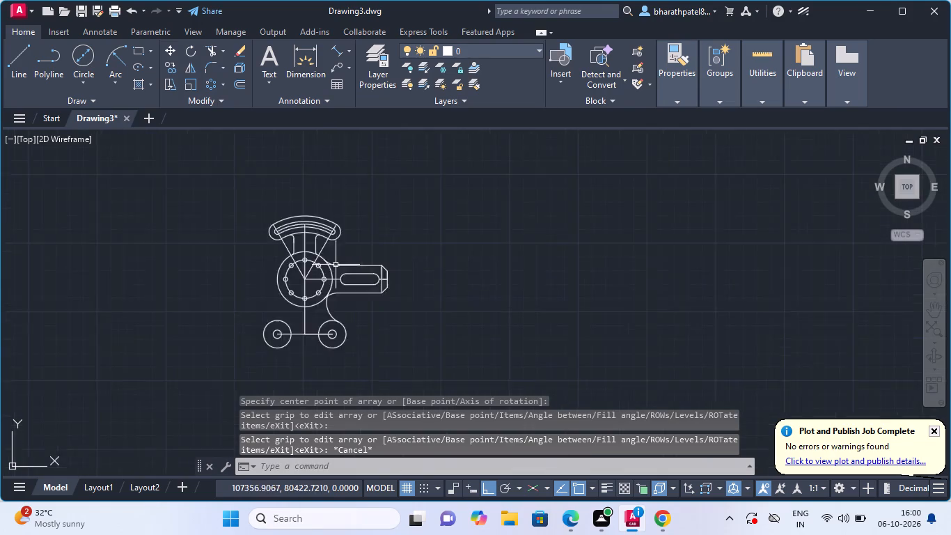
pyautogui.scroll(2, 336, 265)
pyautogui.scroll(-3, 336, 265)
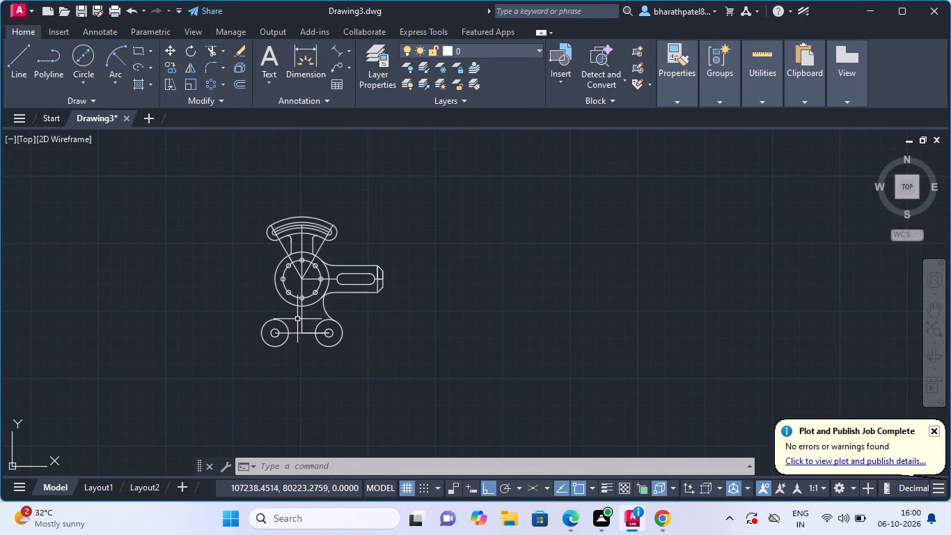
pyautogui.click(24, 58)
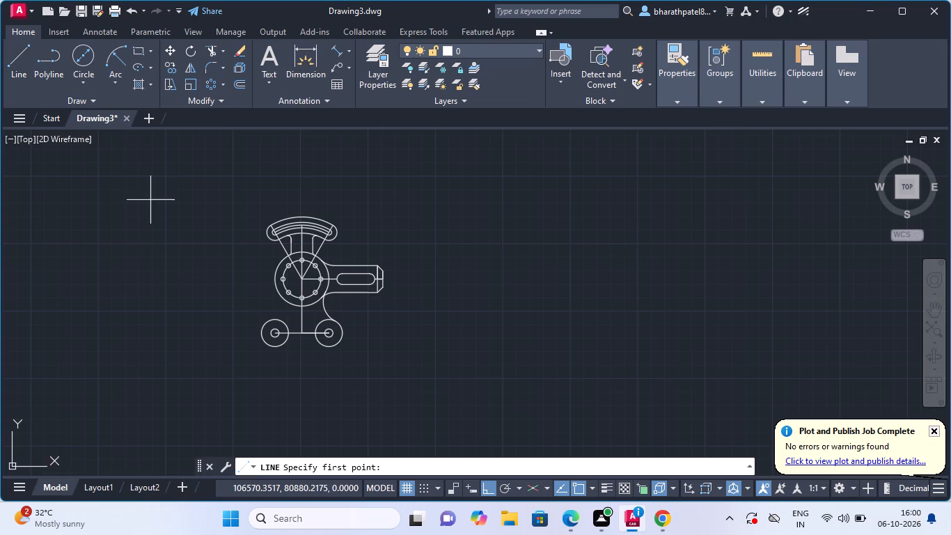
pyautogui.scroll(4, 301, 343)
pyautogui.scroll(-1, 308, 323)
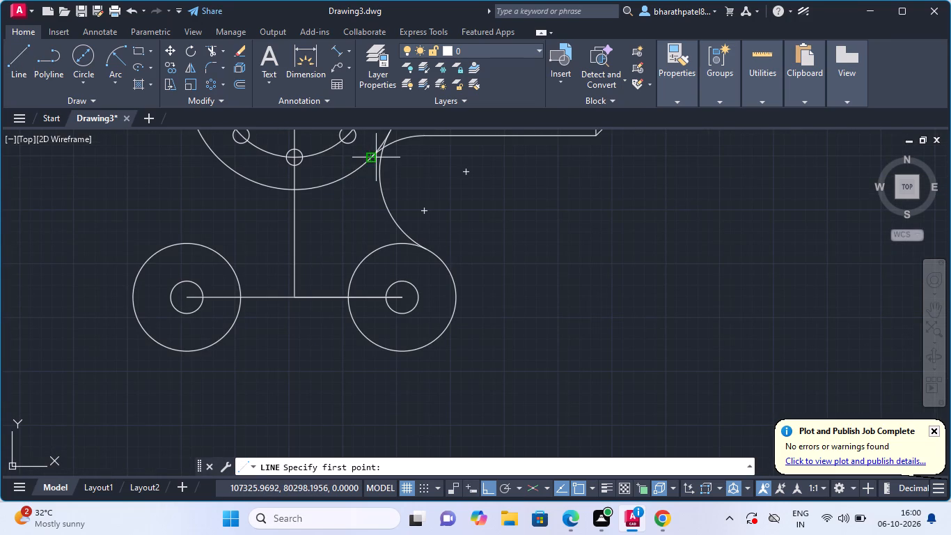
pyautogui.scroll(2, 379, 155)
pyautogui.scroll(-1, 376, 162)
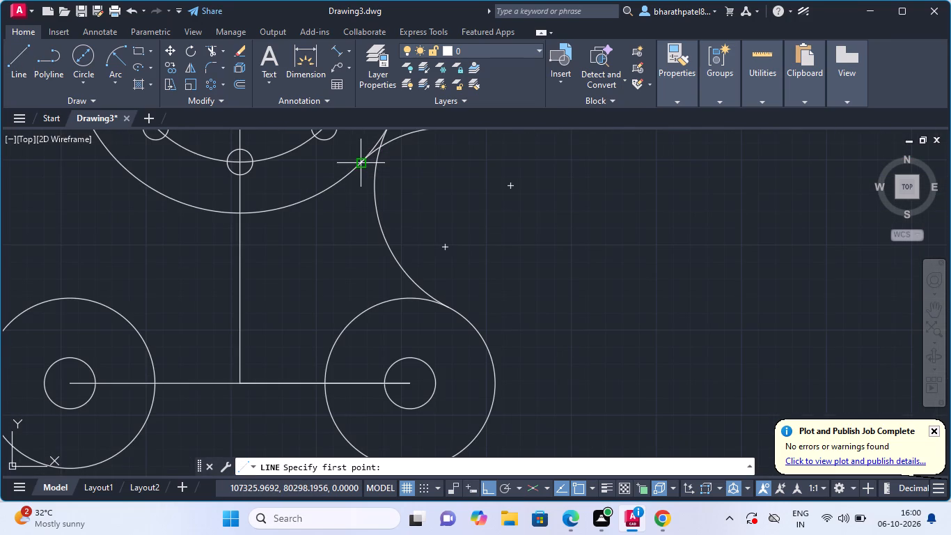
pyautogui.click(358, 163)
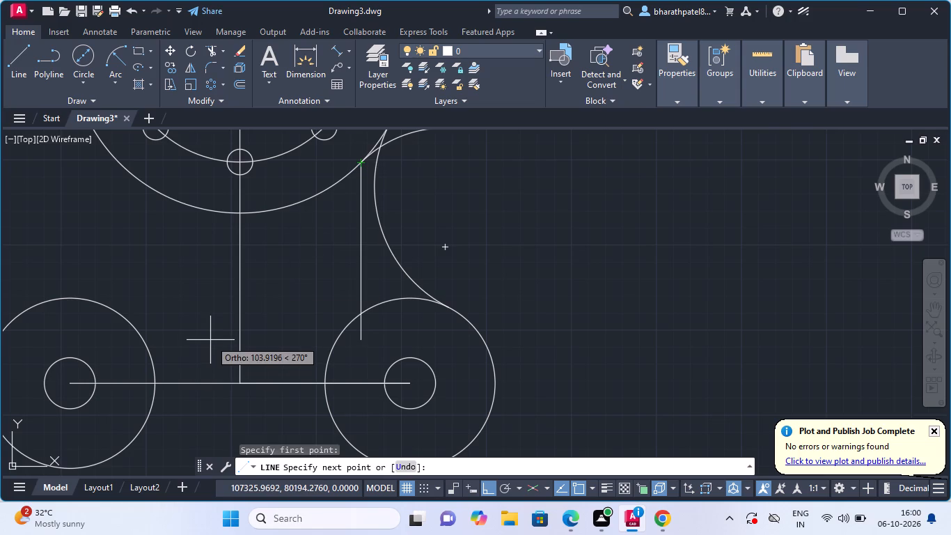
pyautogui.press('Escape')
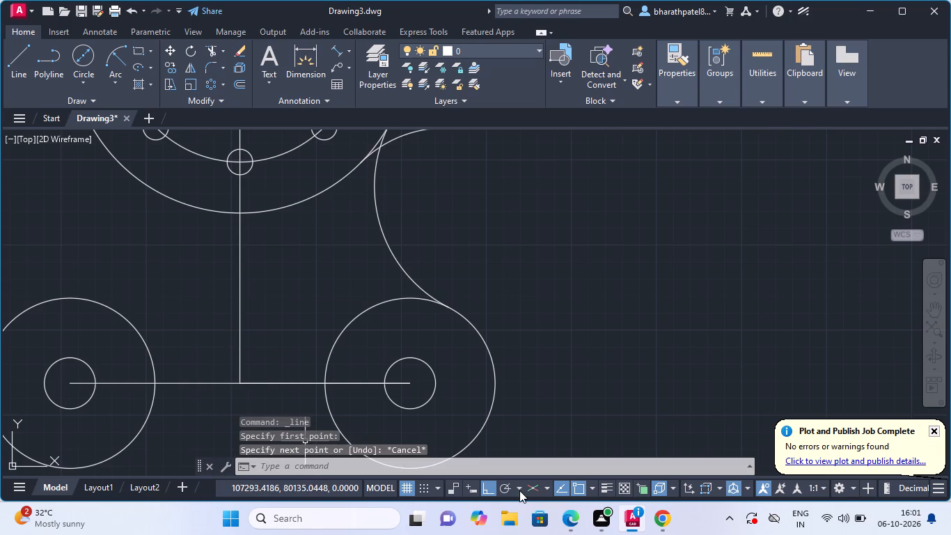
# Turn off Ortho mode.
pyautogui.click(483, 491)
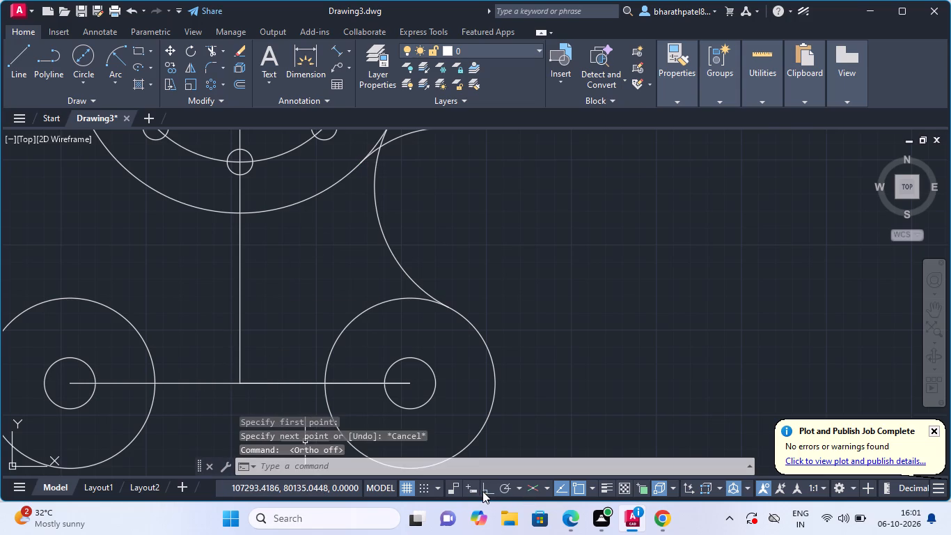
# With polar tracking on, draw a diagonal line from the arm blend's lower junction on the outer central circle to the left lower outer circle.
pyautogui.click(506, 485)
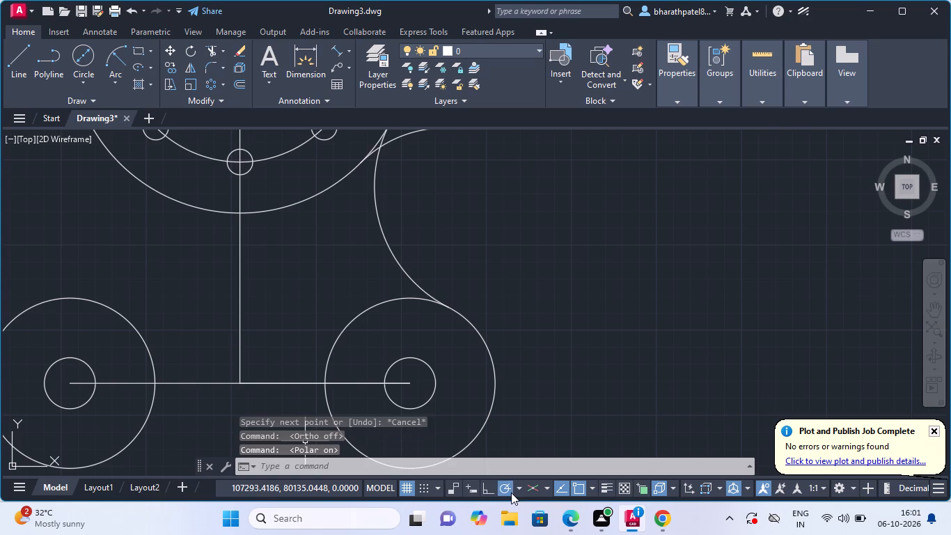
pyautogui.click(15, 61)
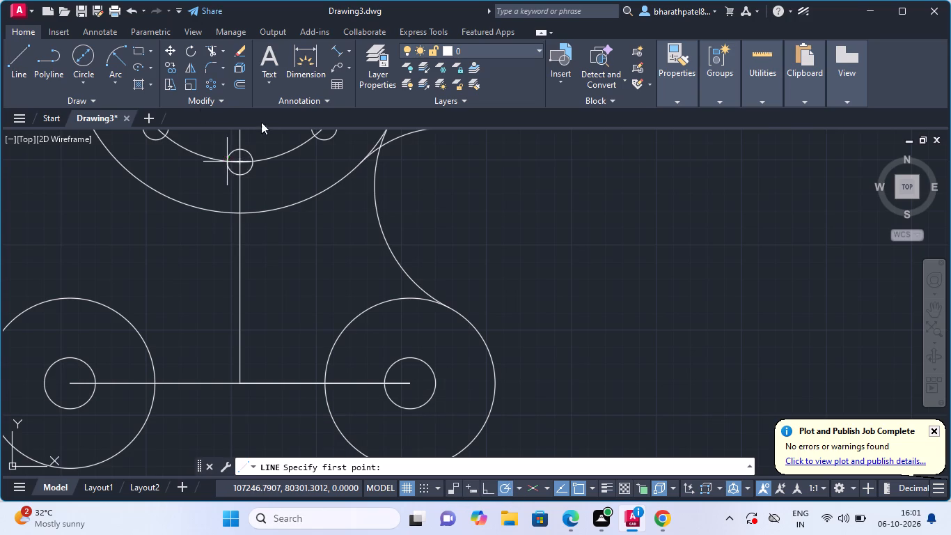
pyautogui.scroll(2, 364, 160)
pyautogui.scroll(-4, 364, 164)
pyautogui.scroll(4, 363, 169)
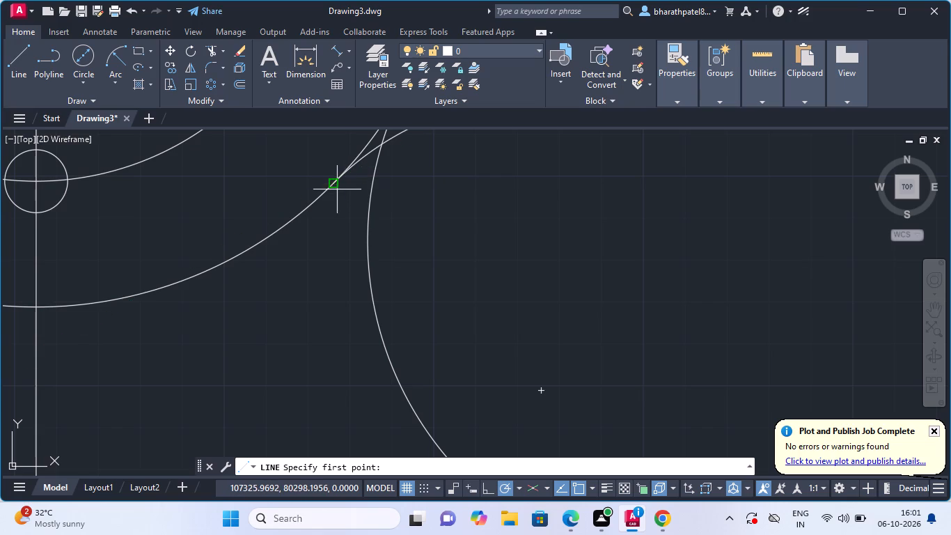
pyautogui.click(335, 184)
pyautogui.scroll(-3, 300, 256)
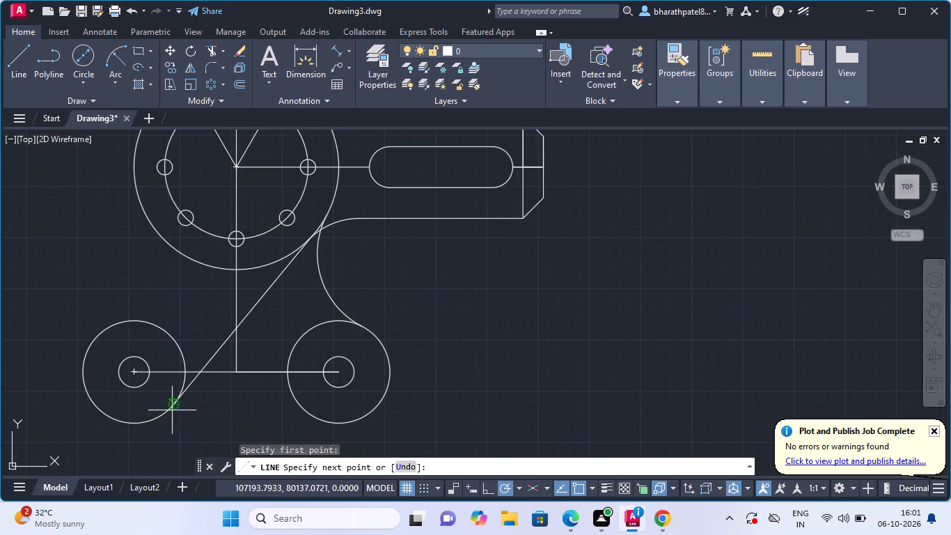
pyautogui.scroll(1, 172, 410)
pyautogui.scroll(-2, 172, 410)
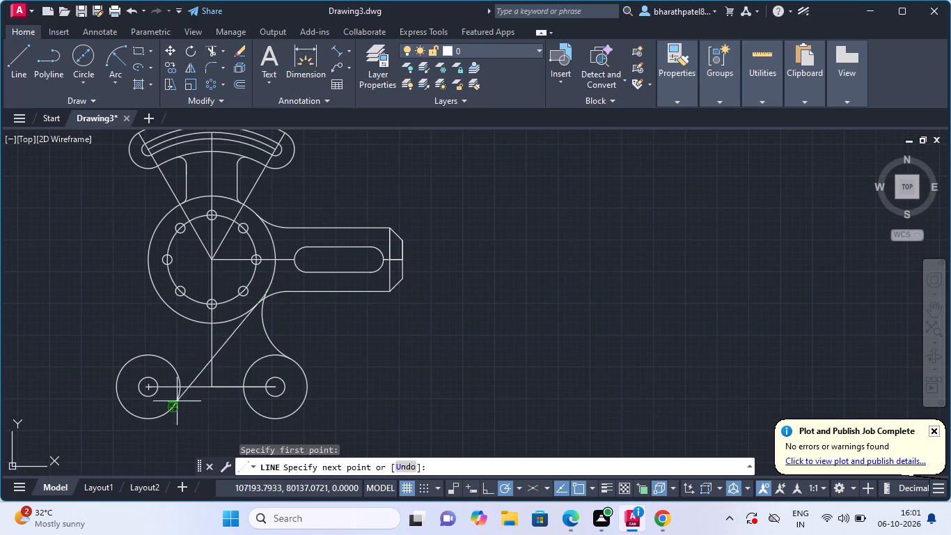
pyautogui.click(172, 411)
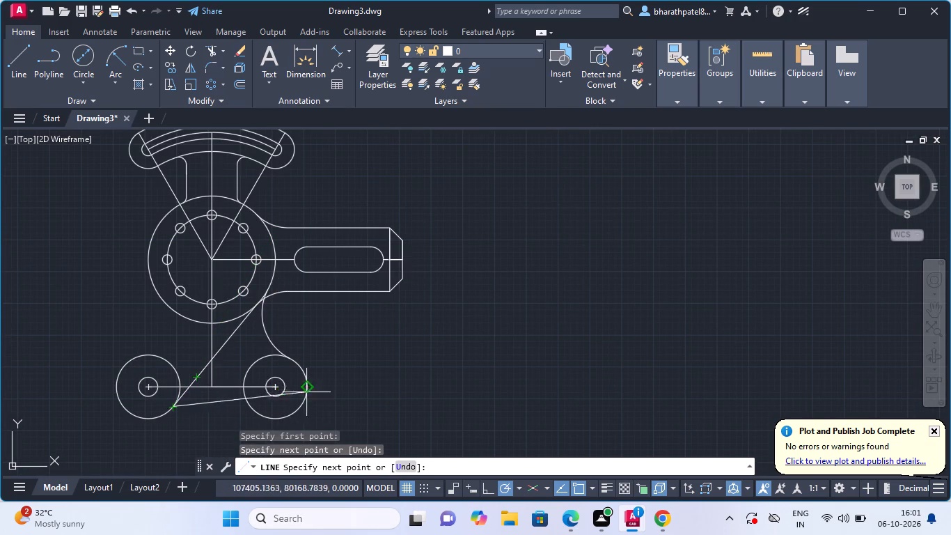
pyautogui.press('Escape')
# Draw a horizontal construction line leftward from the diagonal line's upper end, across and past the outer central circle.
pyautogui.click(12, 79)
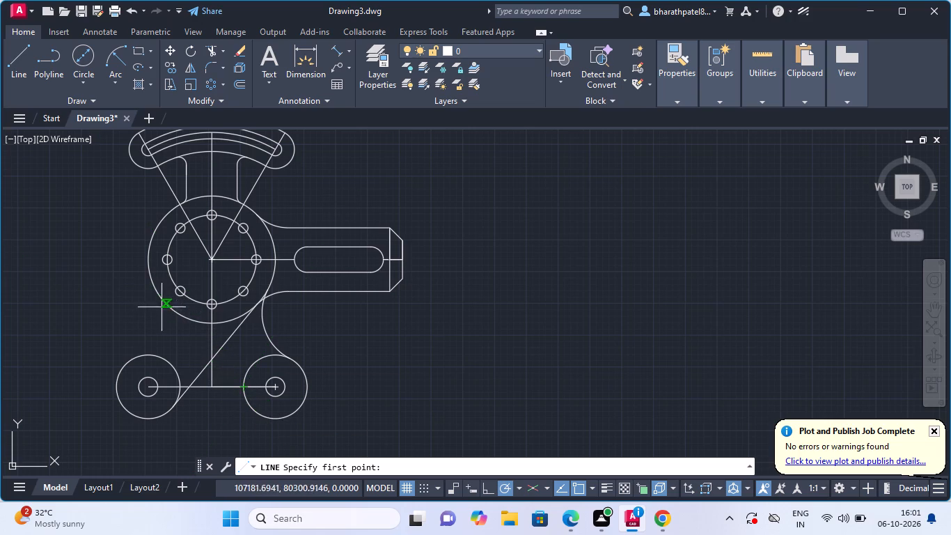
pyautogui.press('Escape')
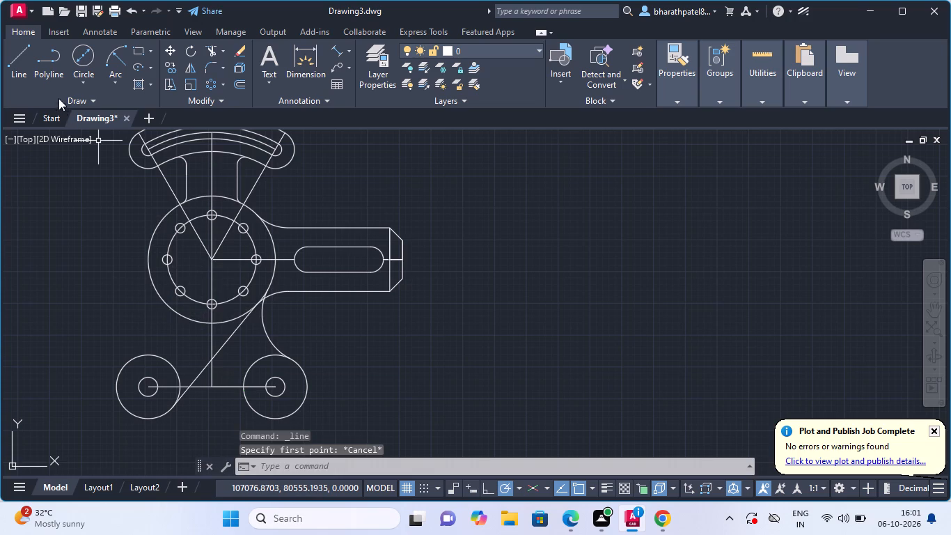
pyautogui.click(15, 61)
pyautogui.scroll(3, 237, 323)
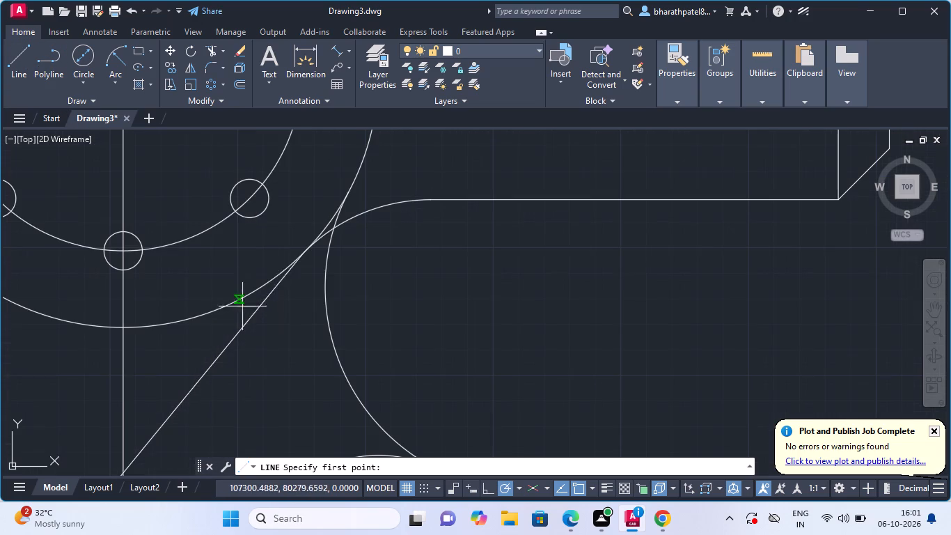
pyautogui.click(306, 252)
pyautogui.scroll(-2, 47, 270)
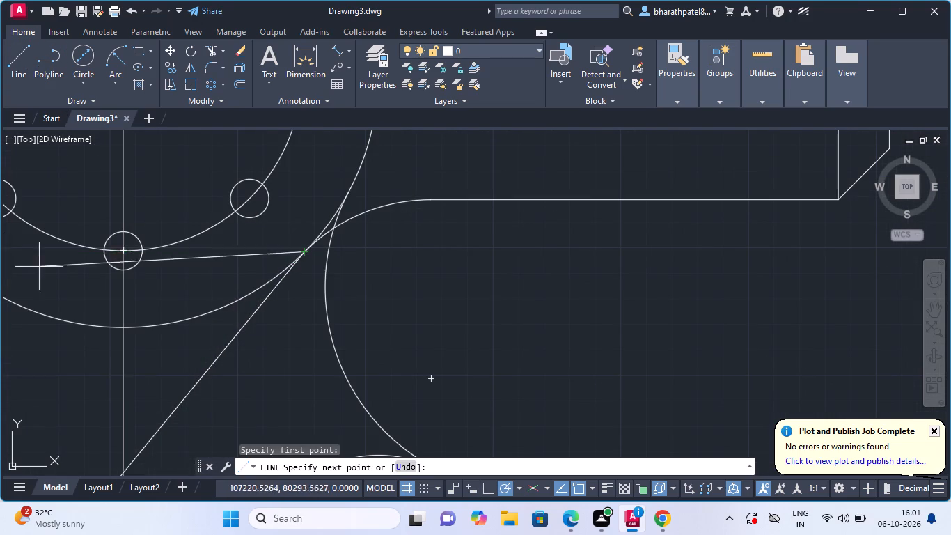
pyautogui.scroll(-4, 52, 271)
pyautogui.scroll(-2, 209, 283)
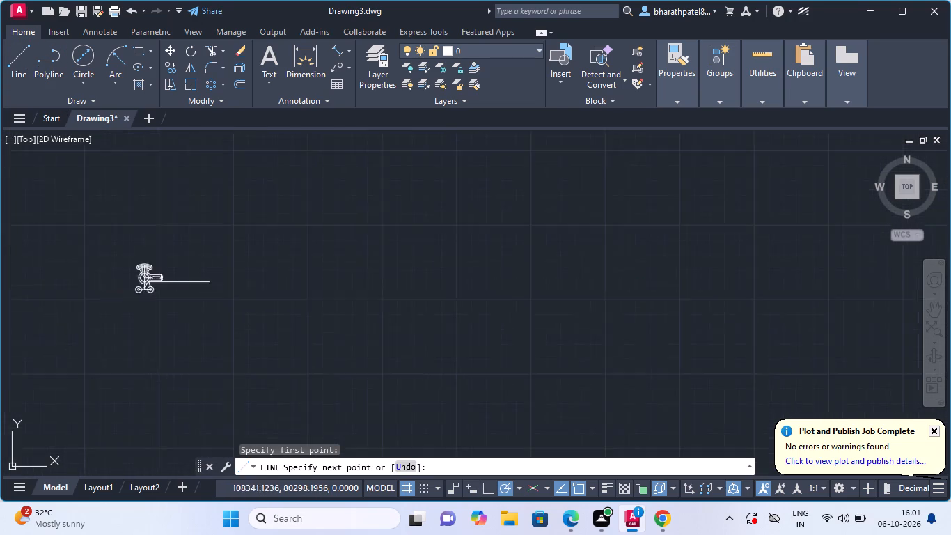
pyautogui.scroll(3, 102, 282)
pyautogui.scroll(4, 253, 277)
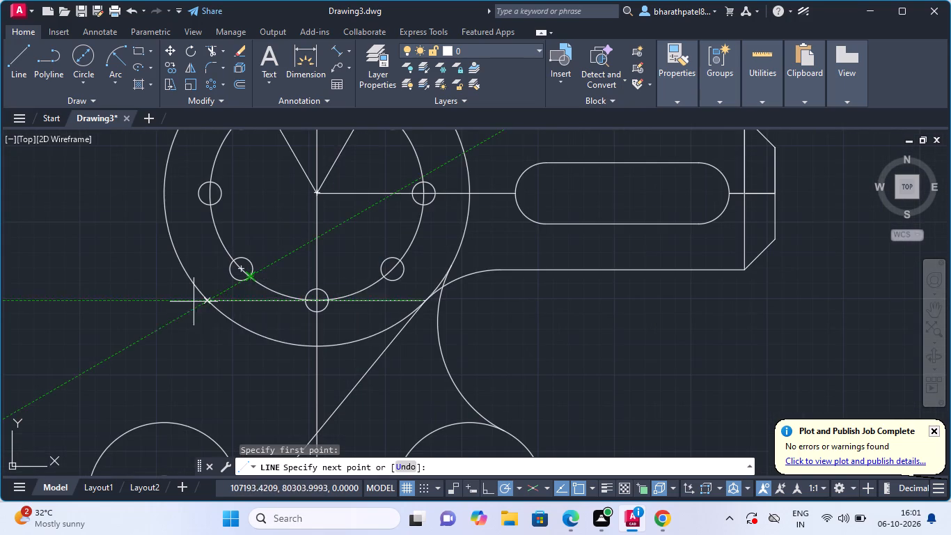
pyautogui.click(166, 304)
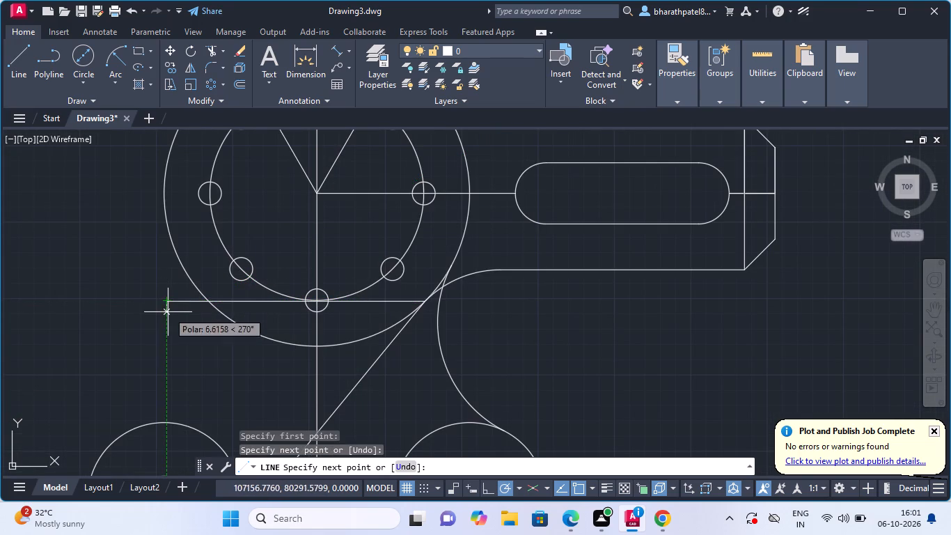
pyautogui.press('Escape')
# Draw the opposite diagonal from the construction line's left crossing of the outer central circle to the right lower outer circle's lower-left side.
pyautogui.click(22, 69)
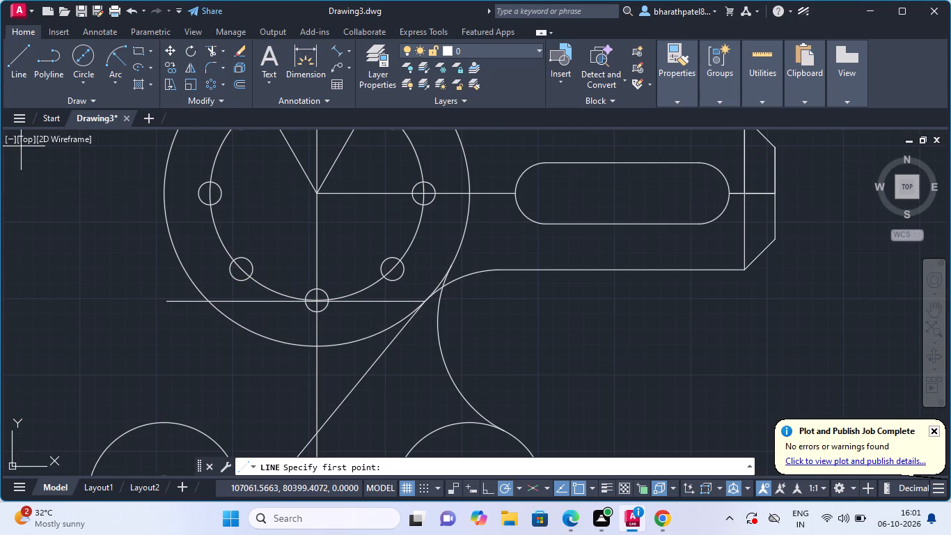
pyautogui.click(211, 299)
pyautogui.scroll(-4, 210, 295)
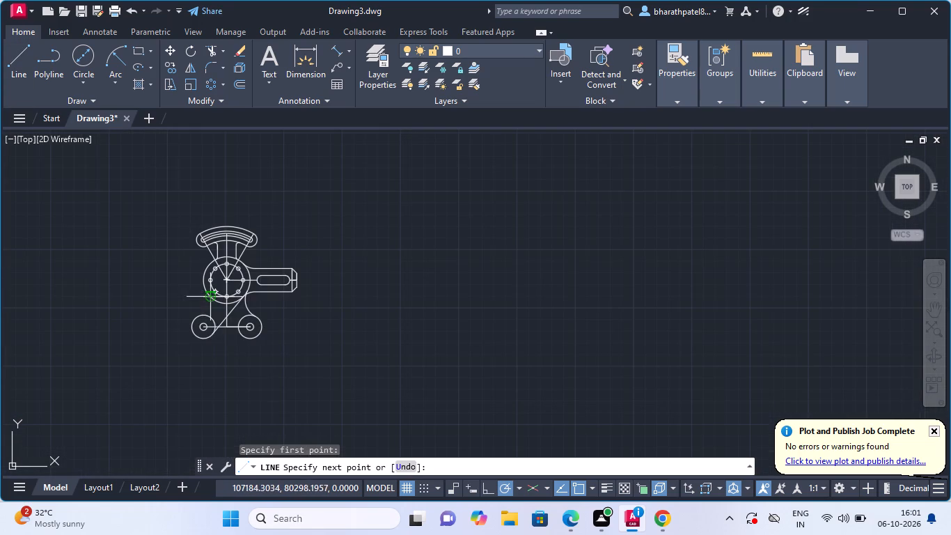
pyautogui.scroll(3, 237, 330)
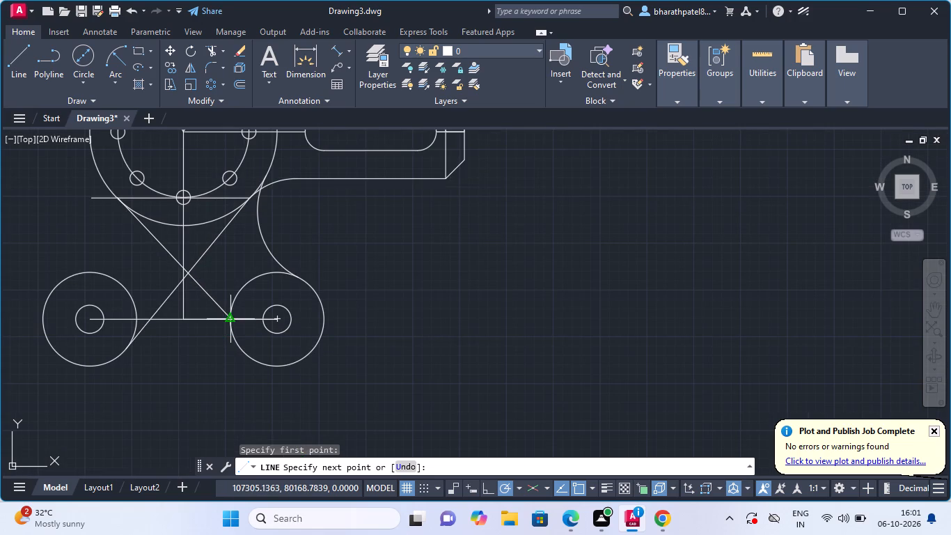
pyautogui.click(239, 350)
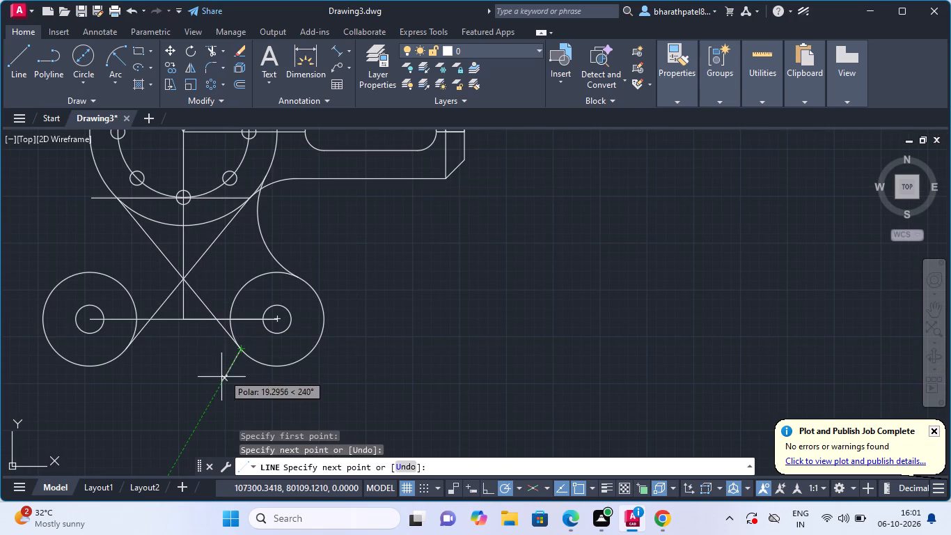
pyautogui.press('Escape')
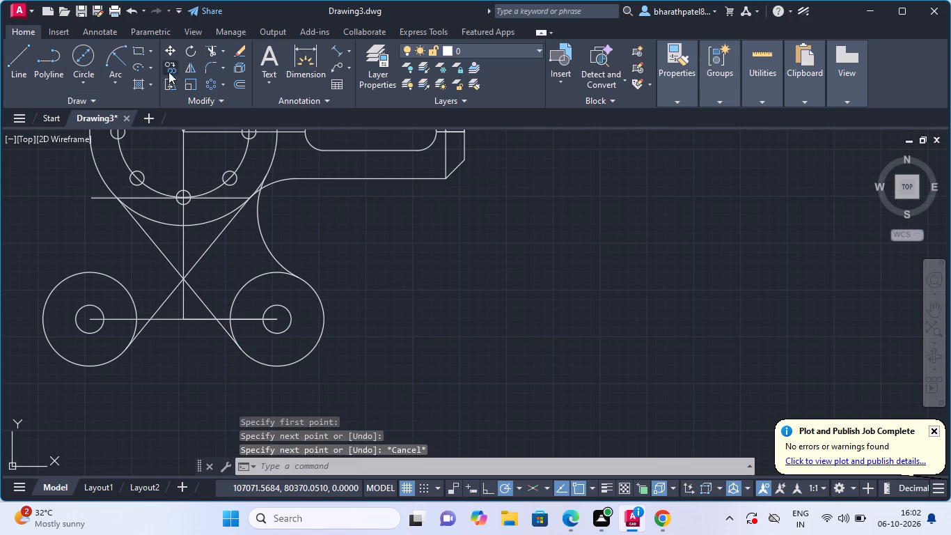
# Delete the horizontal construction line across the outer central circle.
pyautogui.click(98, 199)
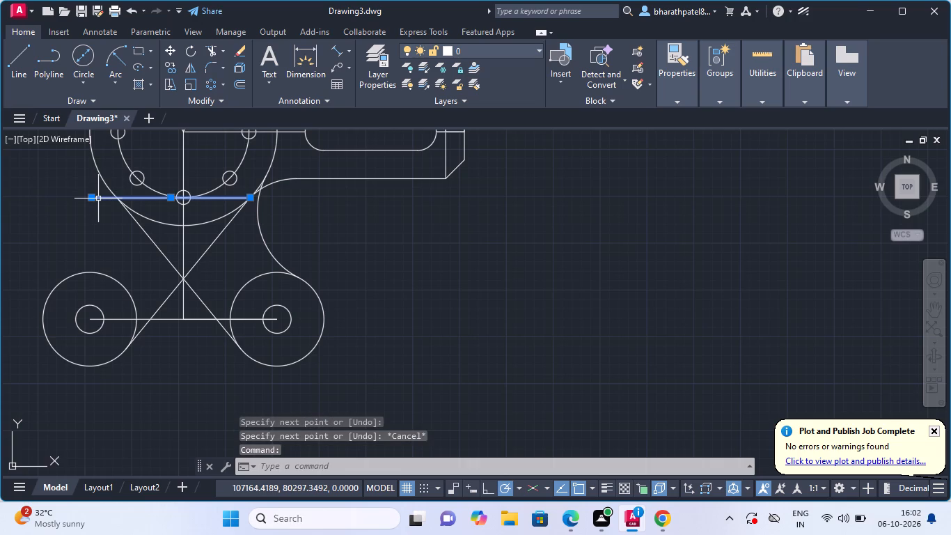
pyautogui.press('Delete')
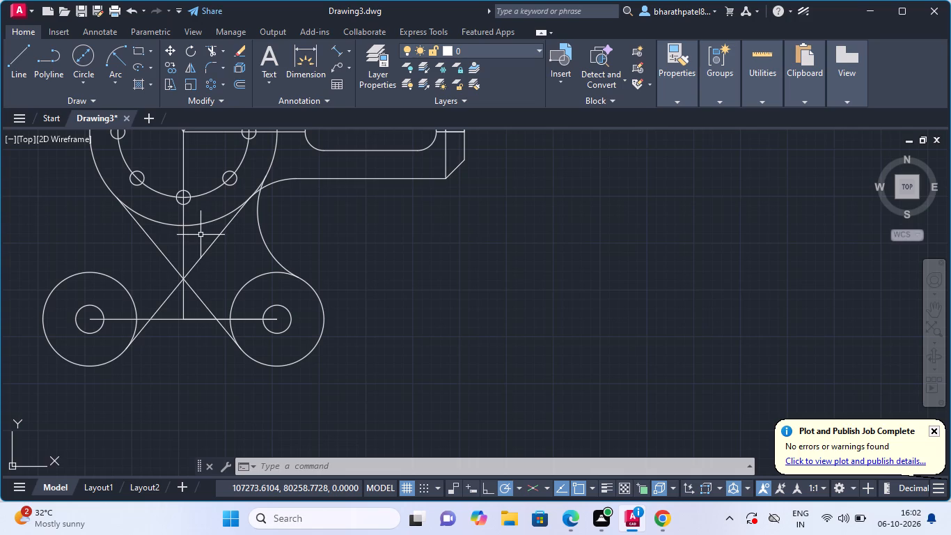
# Draw an 80 radius circle tangent to the outer central circle and the left lower outer circle.
pyautogui.click(85, 83)
pyautogui.click(96, 230)
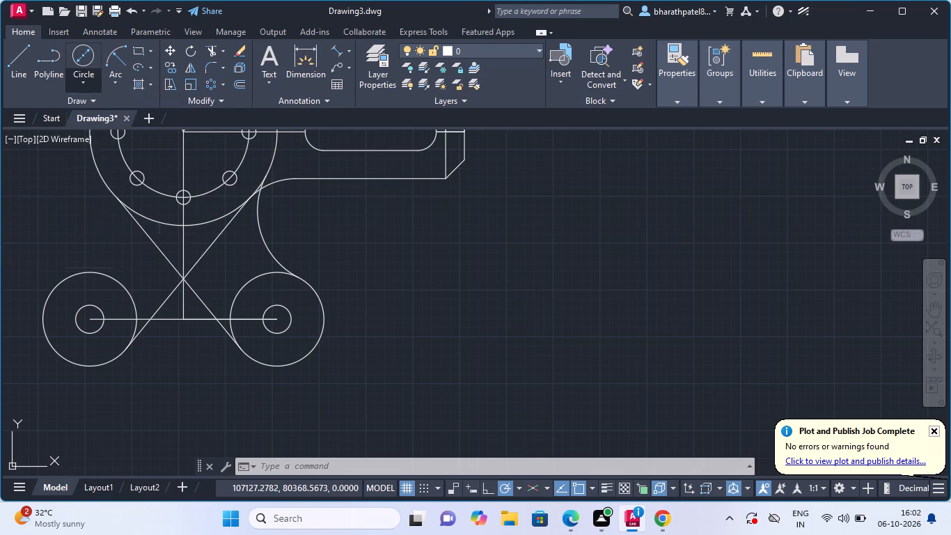
pyautogui.click(97, 165)
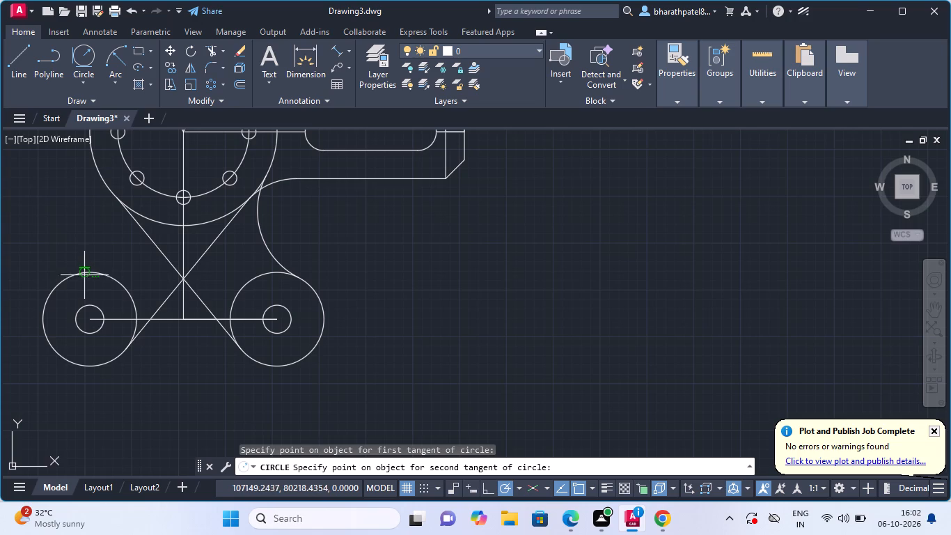
pyautogui.click(82, 272)
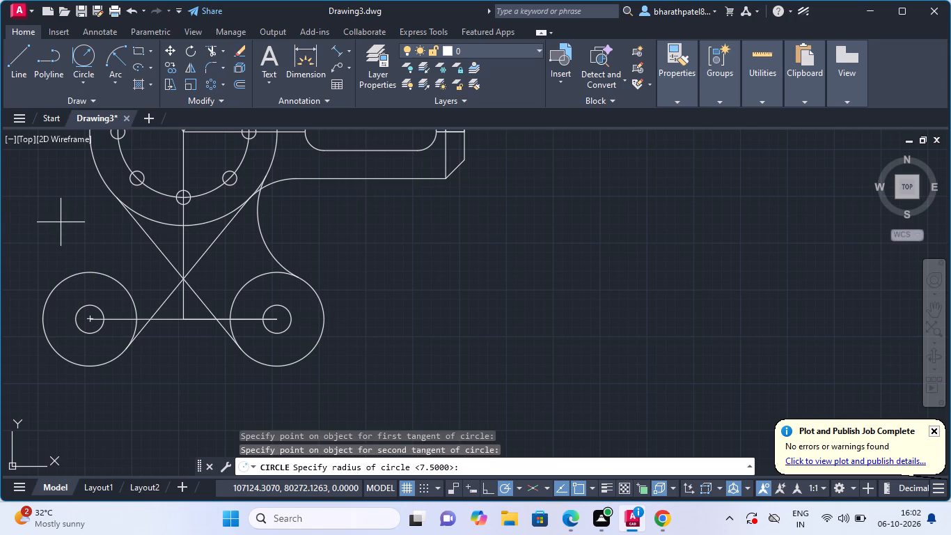
pyautogui.write('80')
pyautogui.press('Return')
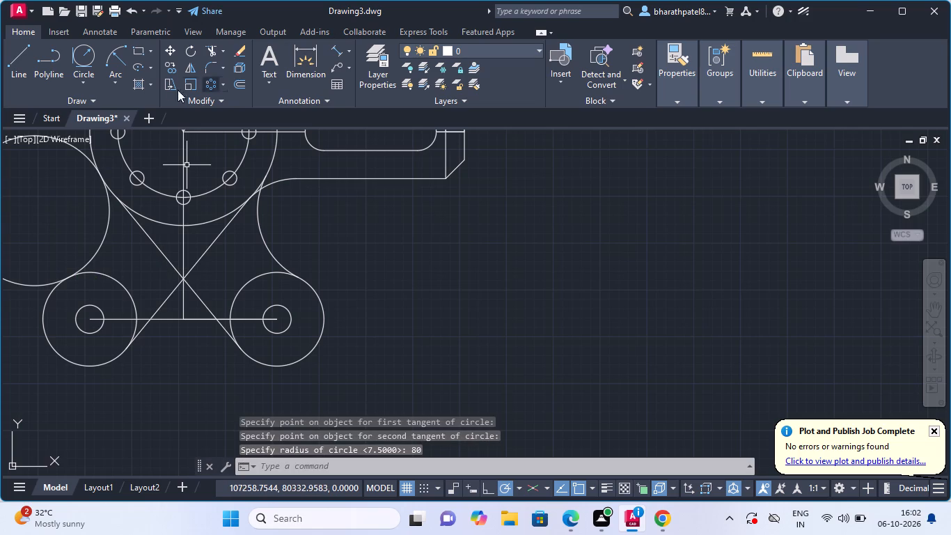
# Trim the outer portion of the 80 radius circle, leaving the concave arc between the central and left lower outer circles.
pyautogui.click(216, 52)
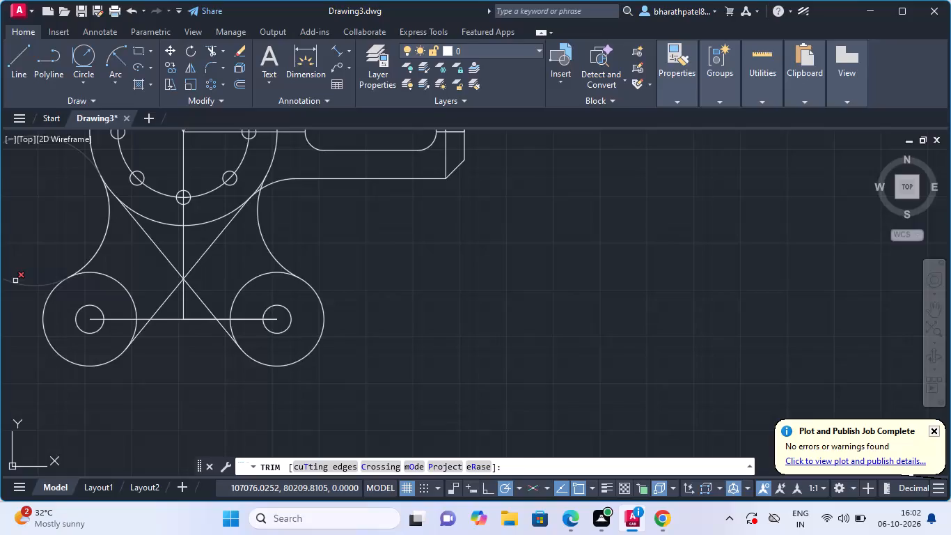
pyautogui.click(15, 281)
# Examine the whole part outline, including the arched slotted lug, the crossed diagonals and the lower hole circles.
pyautogui.scroll(-1, 23, 270)
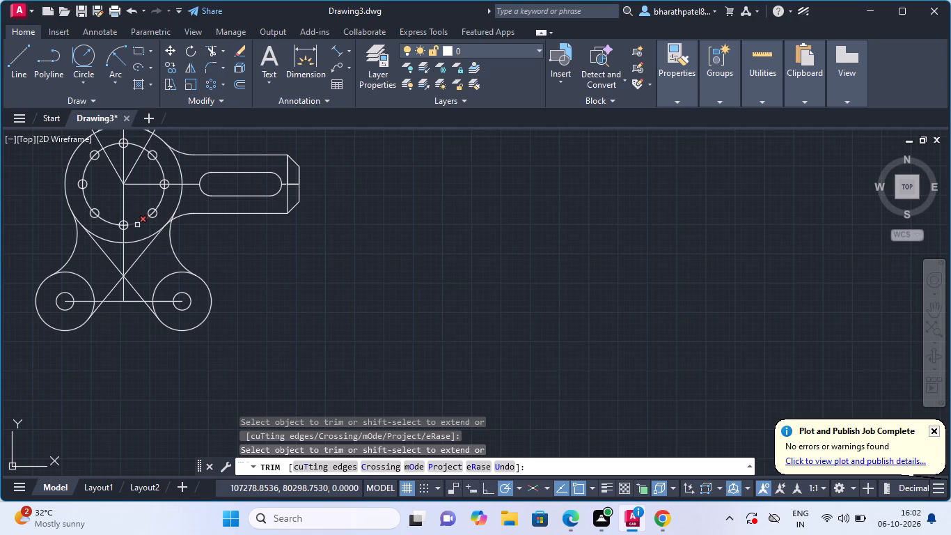
pyautogui.scroll(-2, 139, 261)
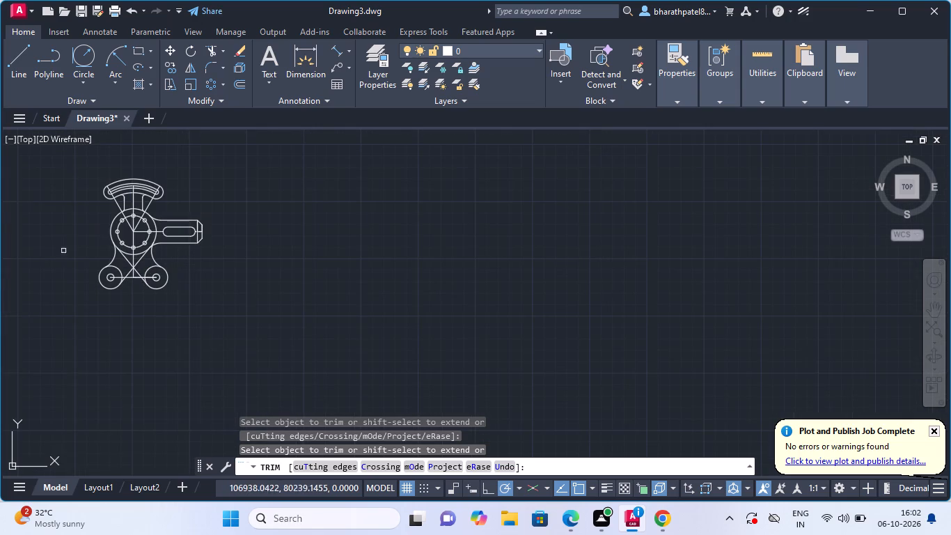
pyautogui.scroll(-2, 80, 247)
pyautogui.scroll(3, 66, 245)
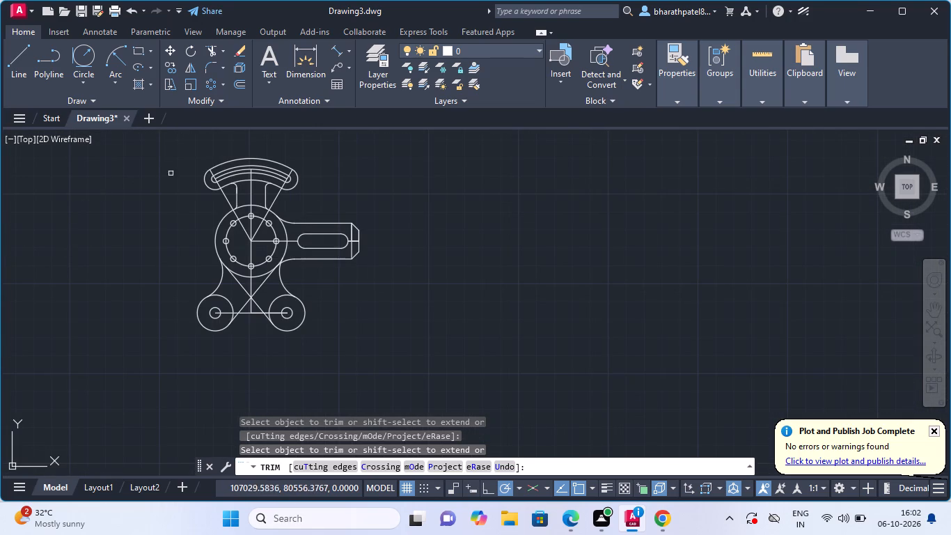
pyautogui.scroll(2, 192, 173)
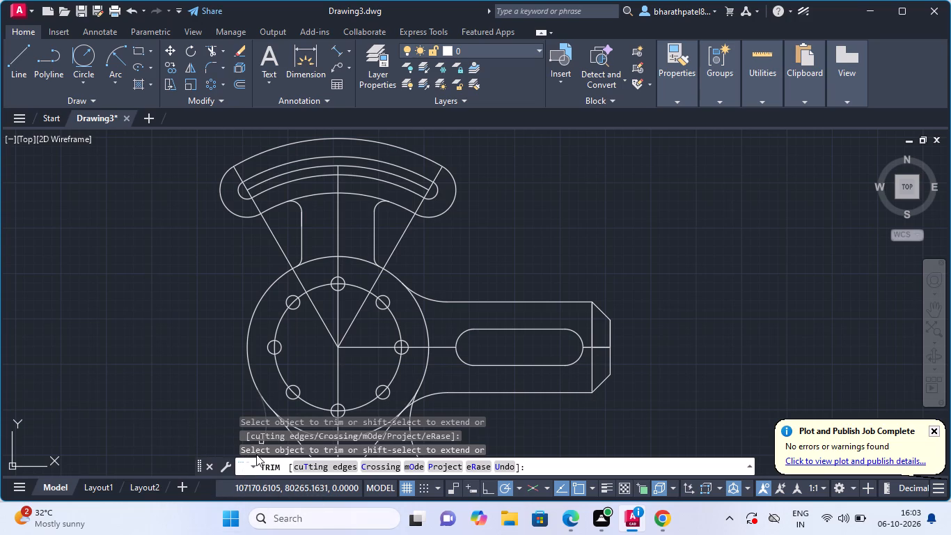
pyautogui.scroll(-2, 278, 382)
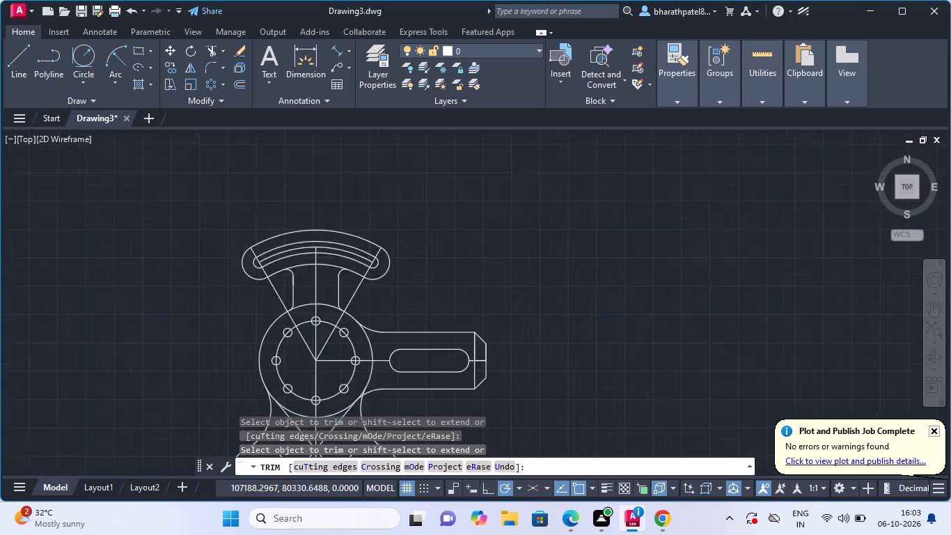
pyautogui.scroll(-1, 279, 374)
pyautogui.scroll(-1, 301, 315)
pyautogui.scroll(2, 298, 366)
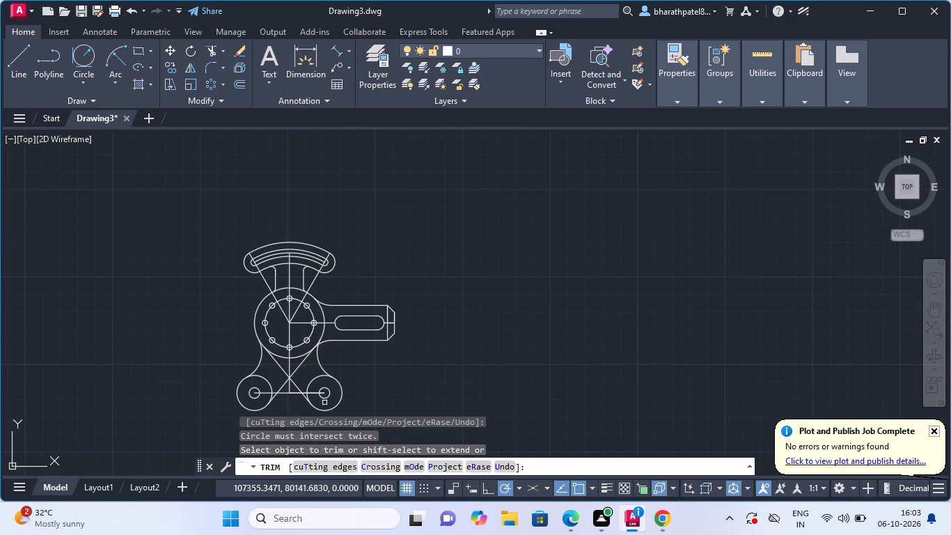
pyautogui.scroll(-1, 329, 426)
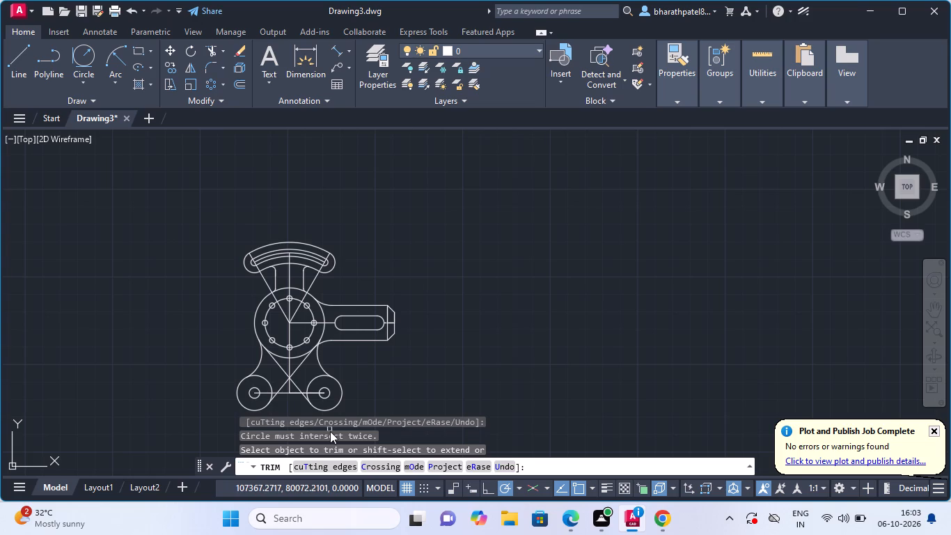
pyautogui.scroll(-1, 330, 431)
pyautogui.scroll(-1, 285, 302)
pyautogui.scroll(2, 284, 348)
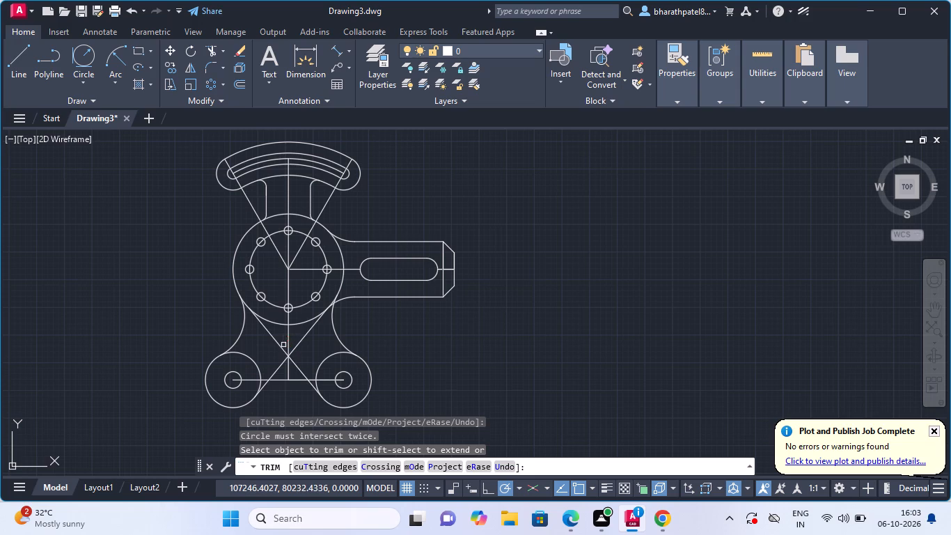
pyautogui.scroll(3, 313, 316)
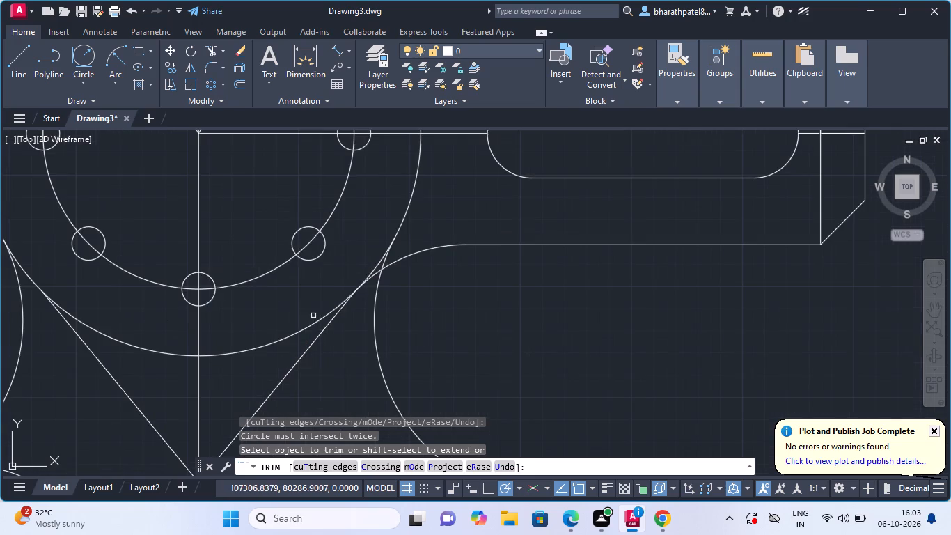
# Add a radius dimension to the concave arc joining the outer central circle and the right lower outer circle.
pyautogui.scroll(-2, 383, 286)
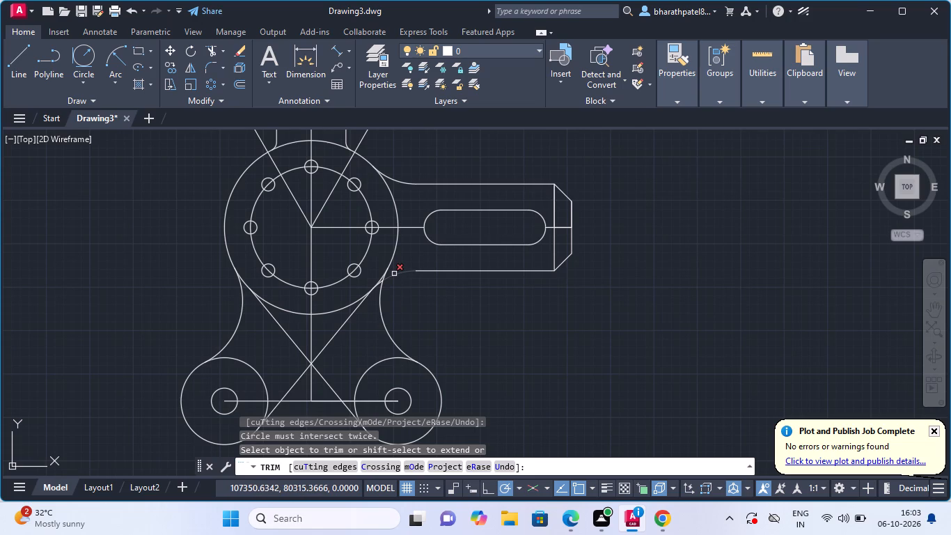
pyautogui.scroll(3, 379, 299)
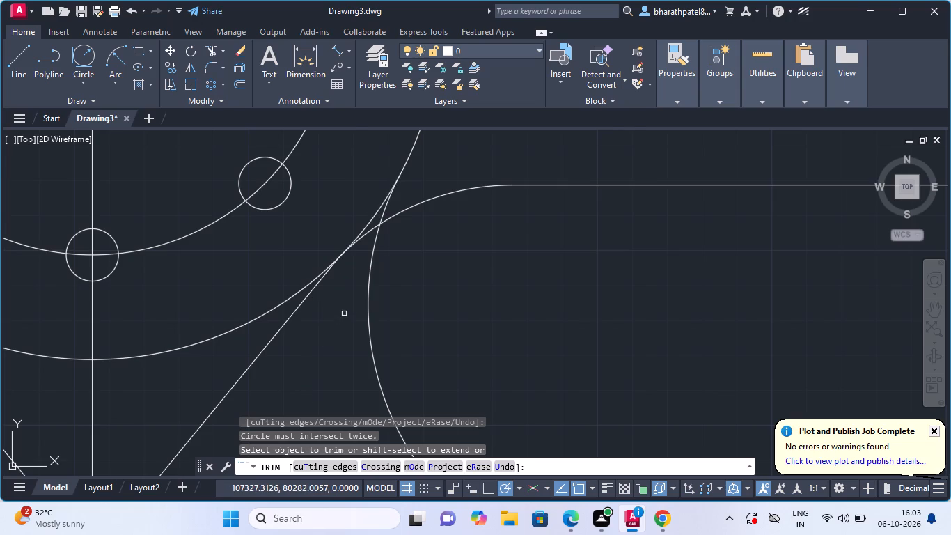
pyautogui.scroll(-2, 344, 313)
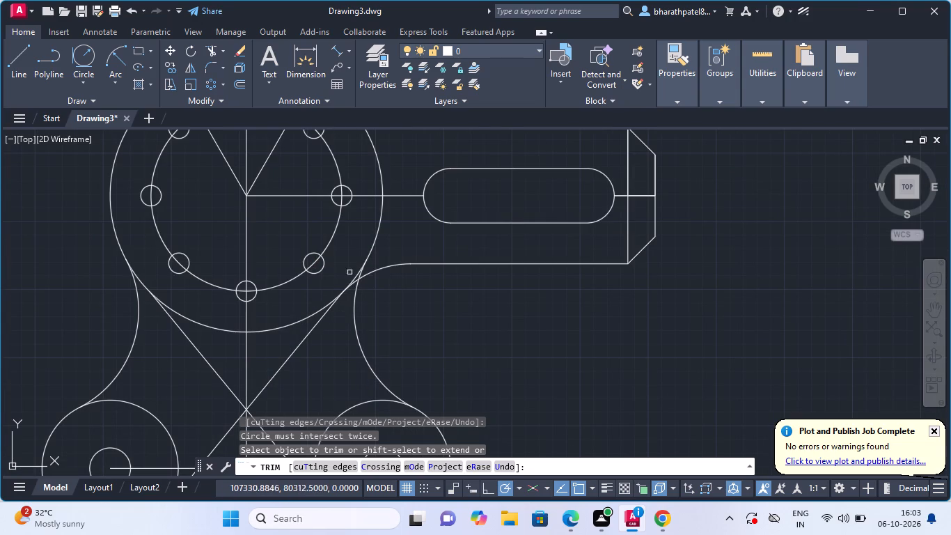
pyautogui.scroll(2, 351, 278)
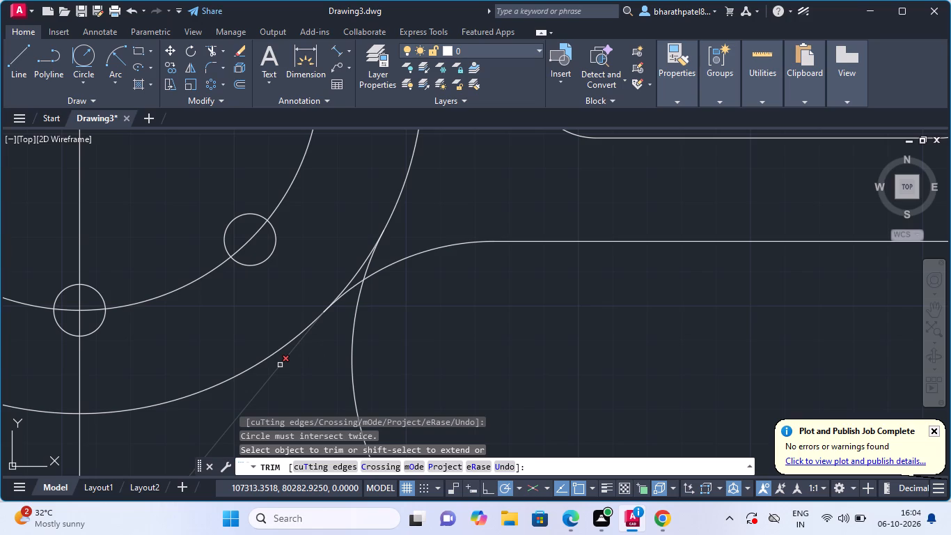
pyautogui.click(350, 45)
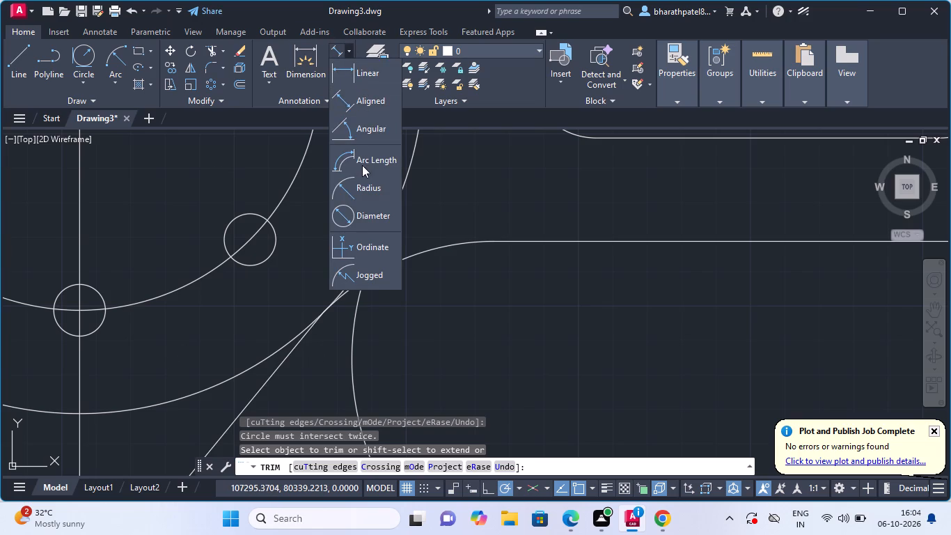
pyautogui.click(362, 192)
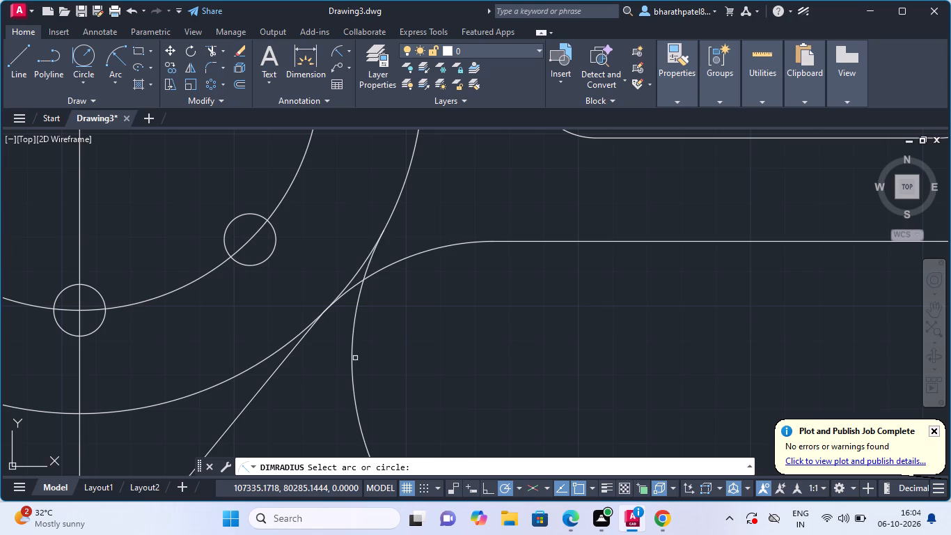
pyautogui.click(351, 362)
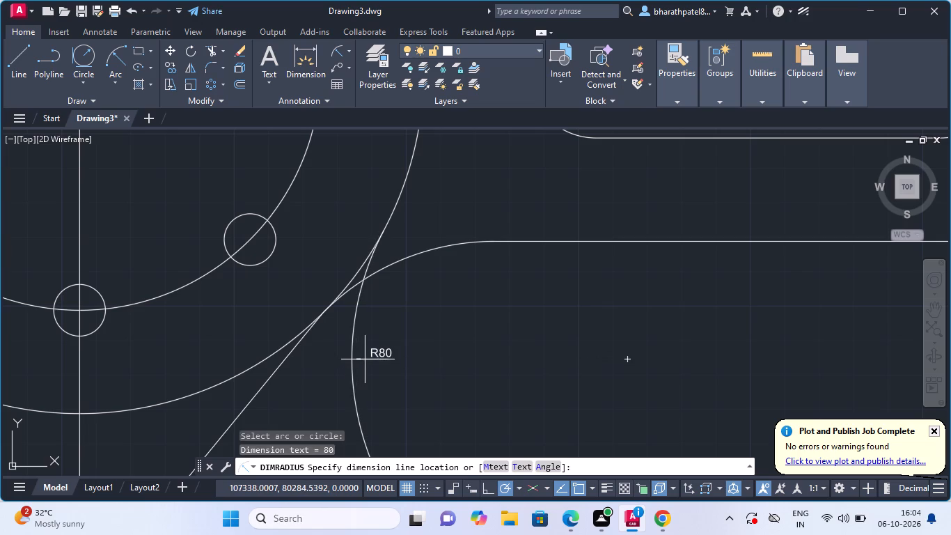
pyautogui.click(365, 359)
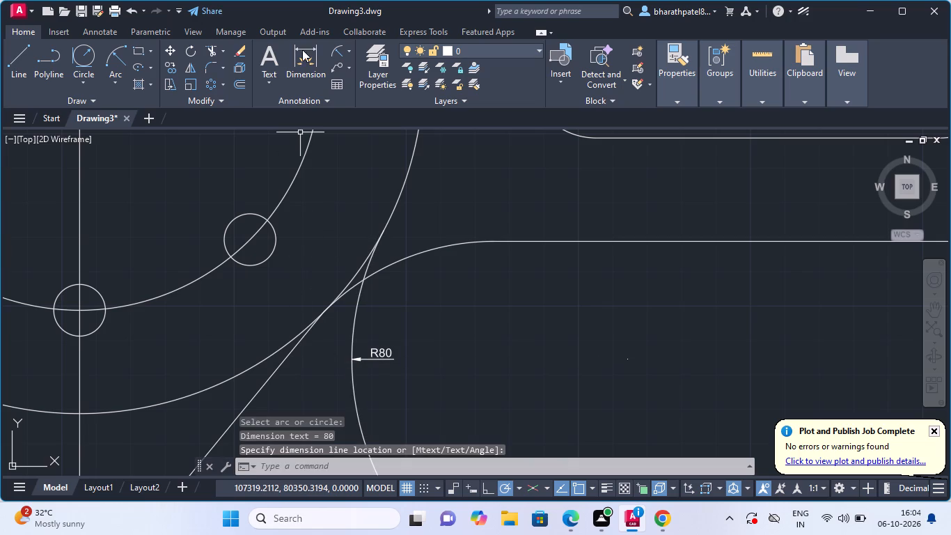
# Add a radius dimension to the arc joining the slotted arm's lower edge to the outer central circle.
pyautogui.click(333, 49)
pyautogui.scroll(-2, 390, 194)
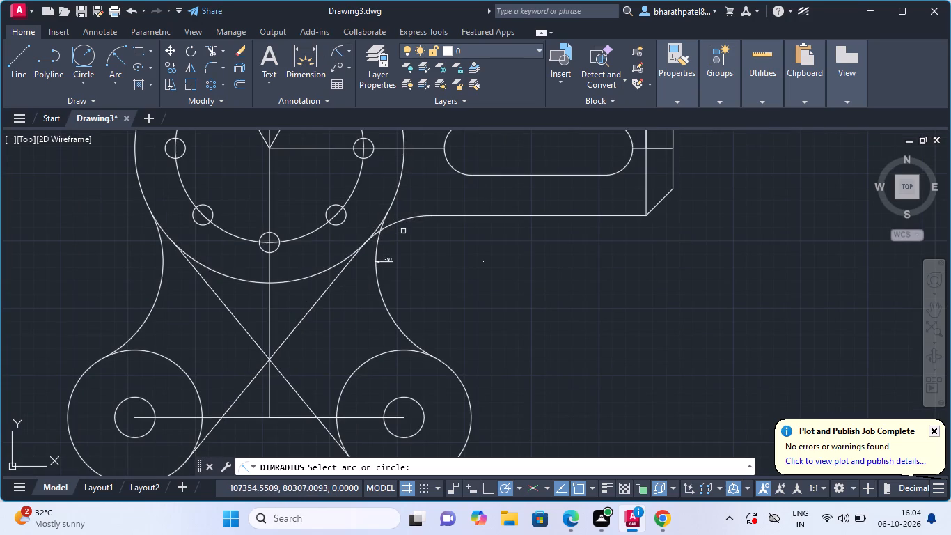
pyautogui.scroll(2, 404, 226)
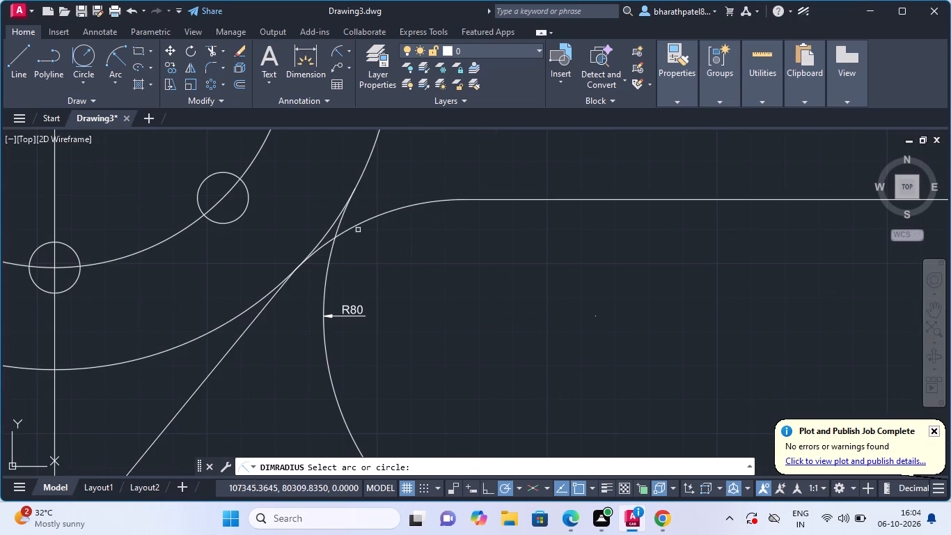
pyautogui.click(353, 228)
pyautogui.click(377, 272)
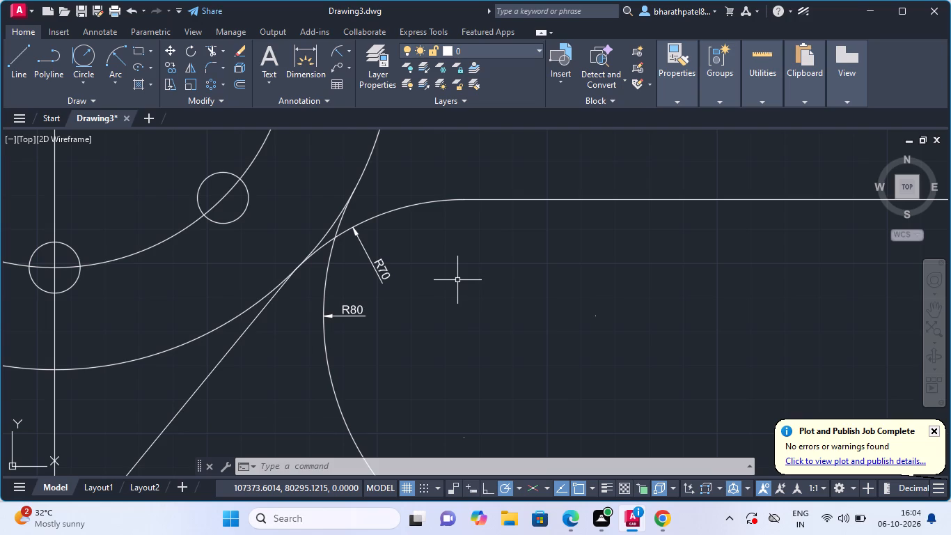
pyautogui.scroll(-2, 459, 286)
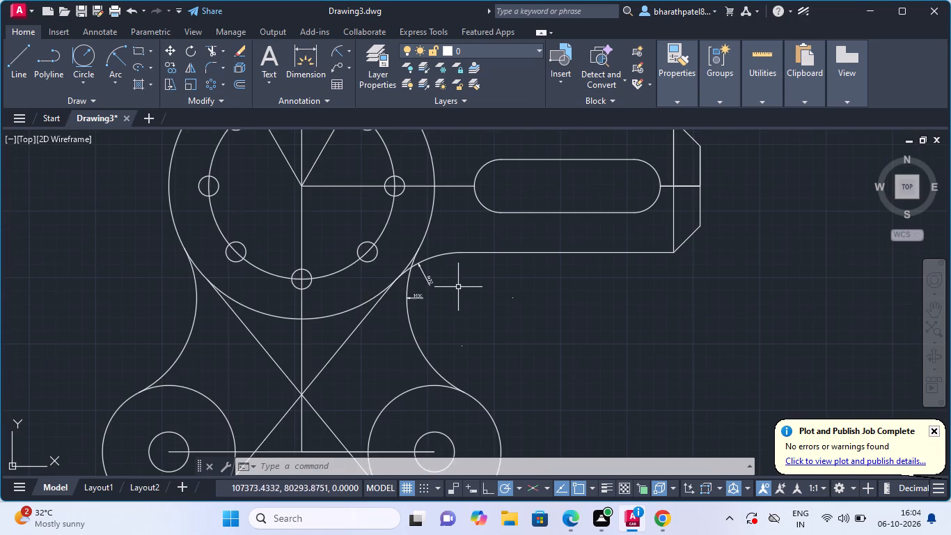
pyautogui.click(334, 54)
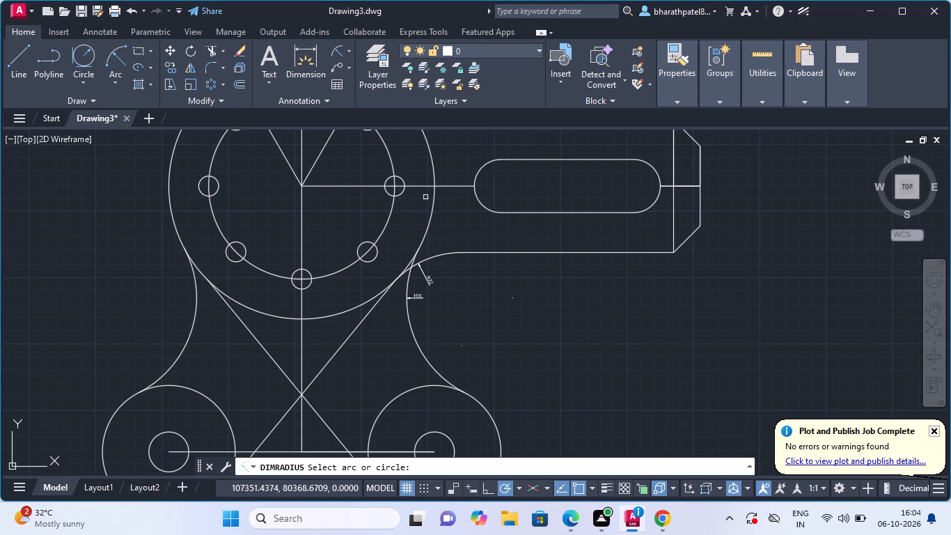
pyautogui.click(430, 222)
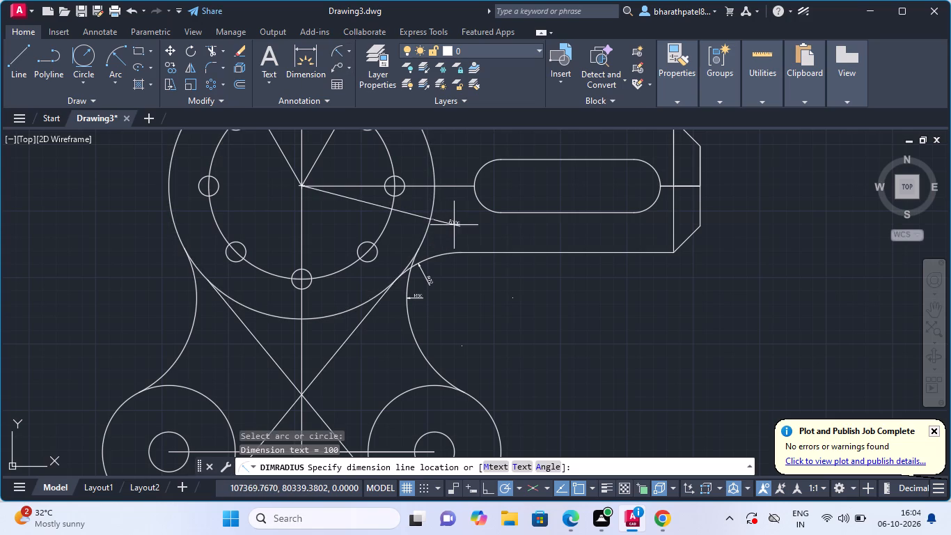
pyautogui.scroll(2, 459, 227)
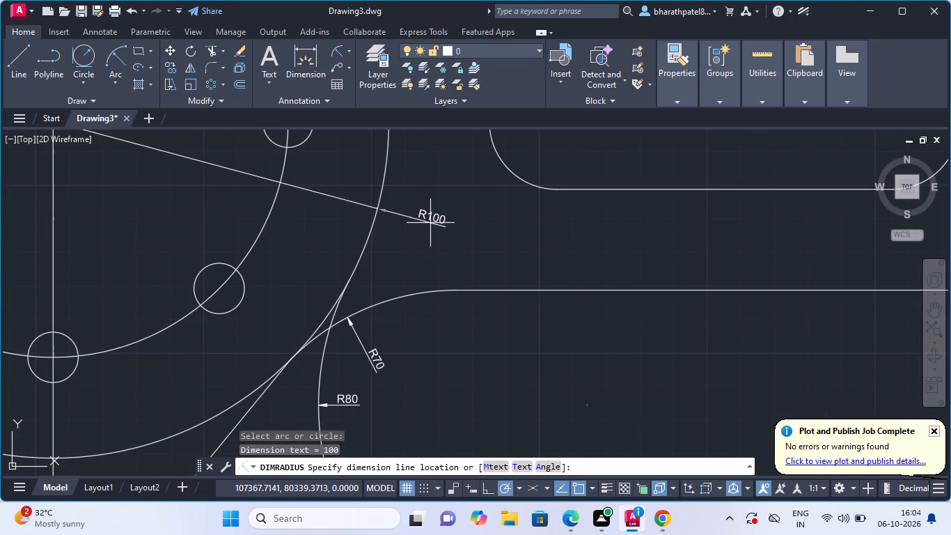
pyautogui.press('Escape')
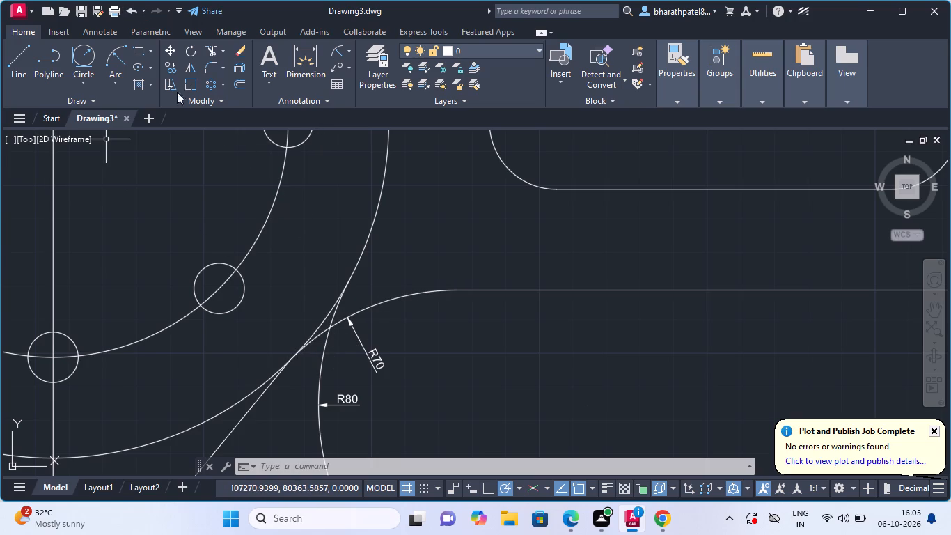
# Trim the end of the arm's lower 70 radius arc between the right 80 radius arc and the outer central circle.
pyautogui.click(208, 53)
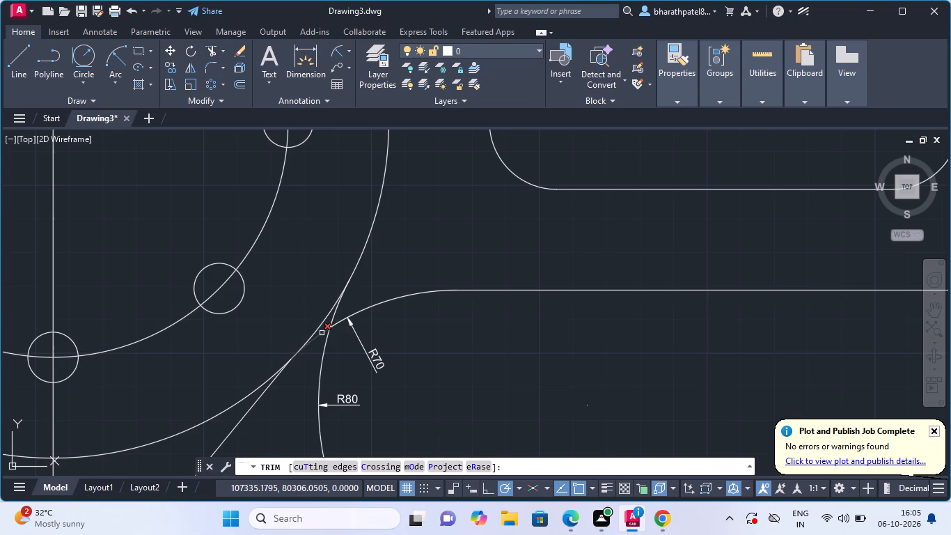
pyautogui.scroll(-3, 312, 320)
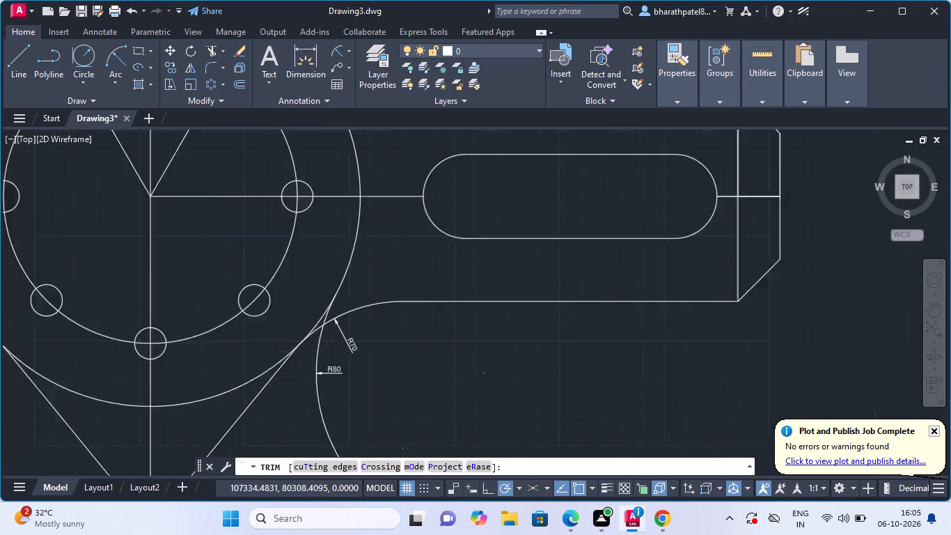
pyautogui.scroll(-1, 310, 318)
pyautogui.scroll(4, 306, 314)
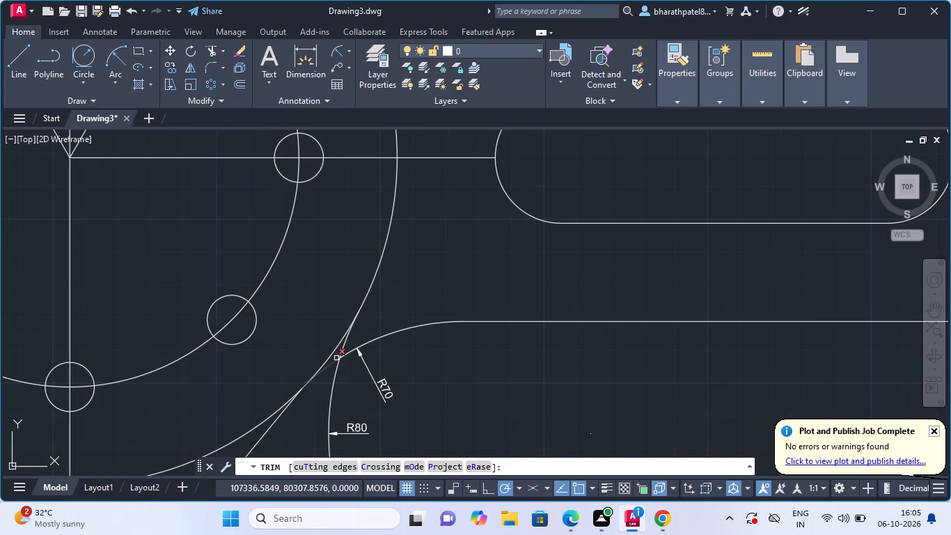
pyautogui.click(333, 364)
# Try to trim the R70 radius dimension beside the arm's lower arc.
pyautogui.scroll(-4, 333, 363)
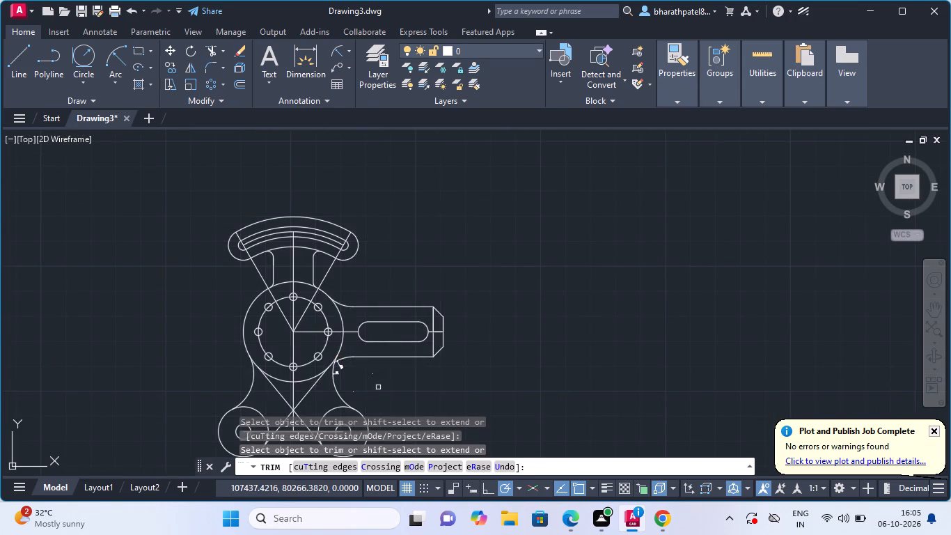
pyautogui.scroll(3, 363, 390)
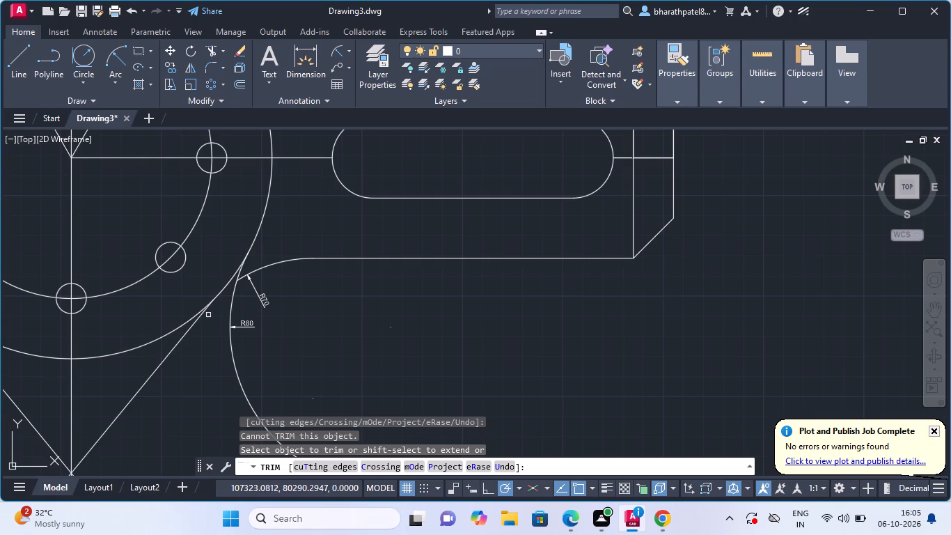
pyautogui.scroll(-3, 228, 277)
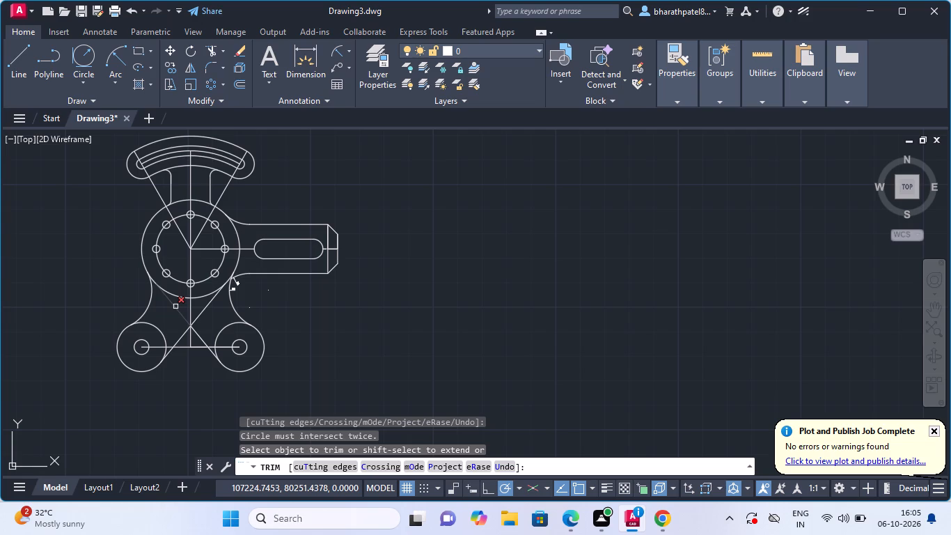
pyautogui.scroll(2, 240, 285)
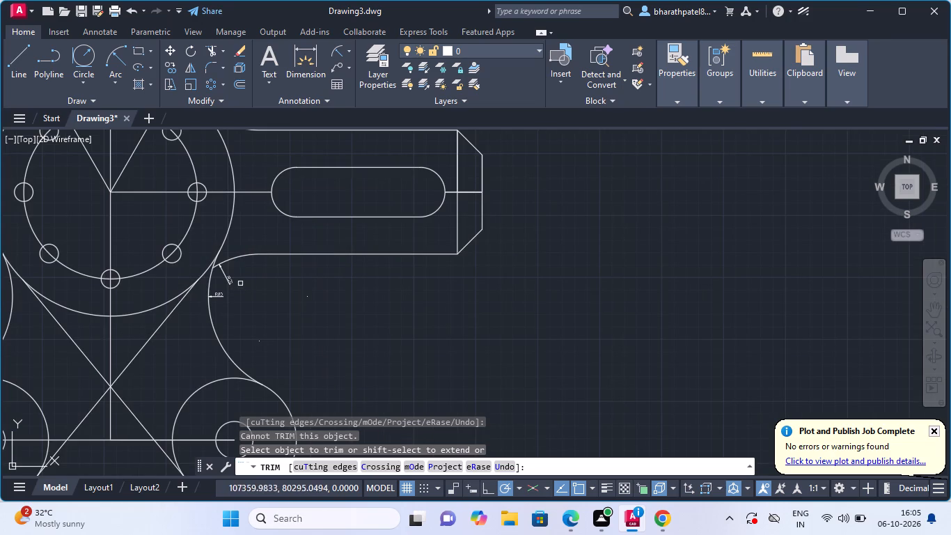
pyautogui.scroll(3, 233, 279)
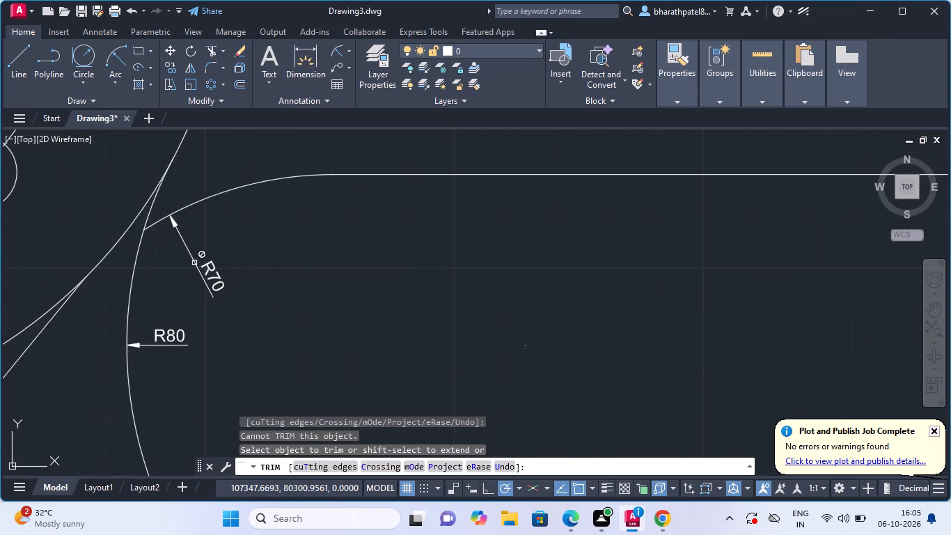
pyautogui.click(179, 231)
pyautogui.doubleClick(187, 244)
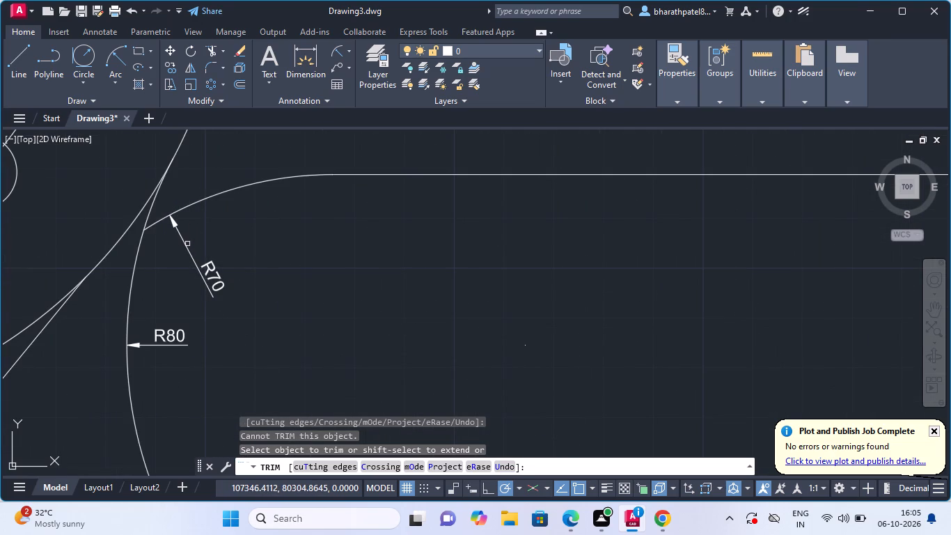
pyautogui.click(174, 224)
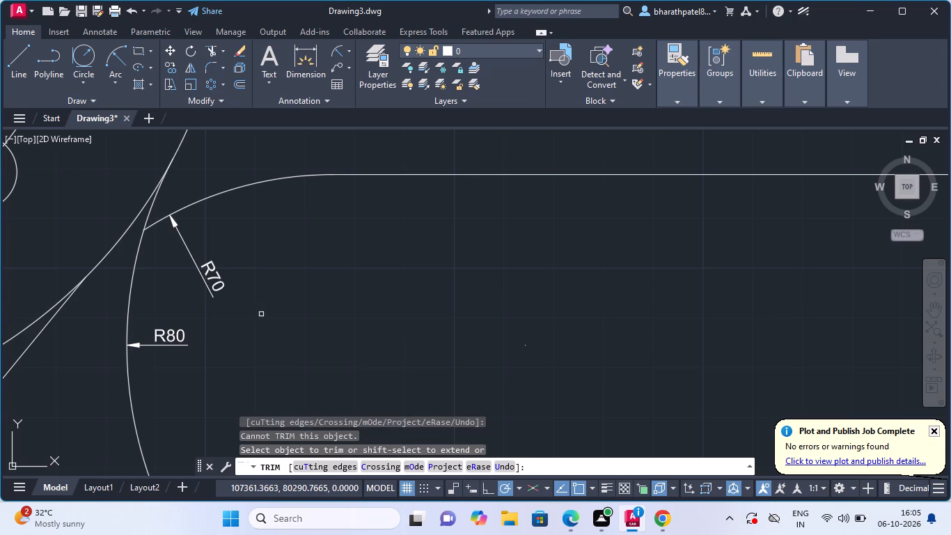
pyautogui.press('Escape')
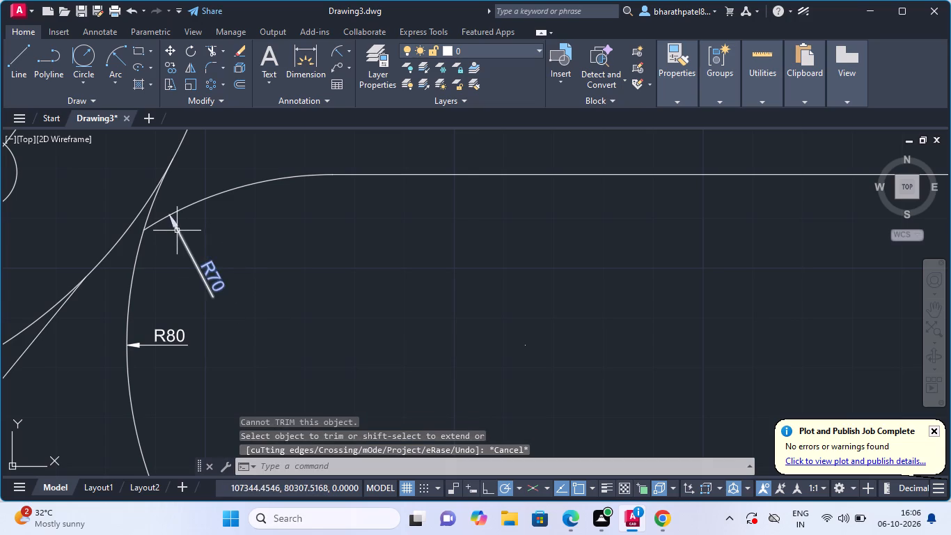
# Delete the R70 and R80 radius dimensions below the slotted arm.
pyautogui.click(176, 228)
pyautogui.click(138, 343)
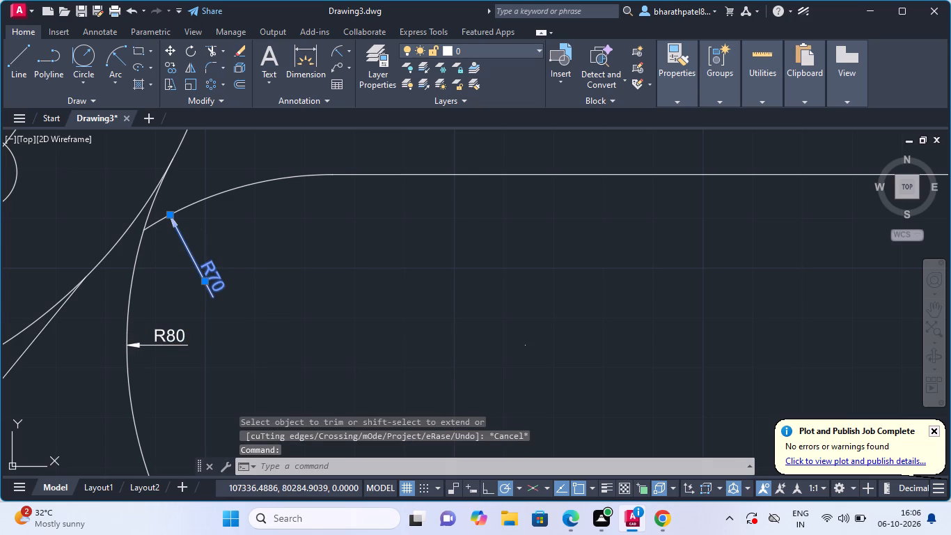
pyautogui.press('Delete')
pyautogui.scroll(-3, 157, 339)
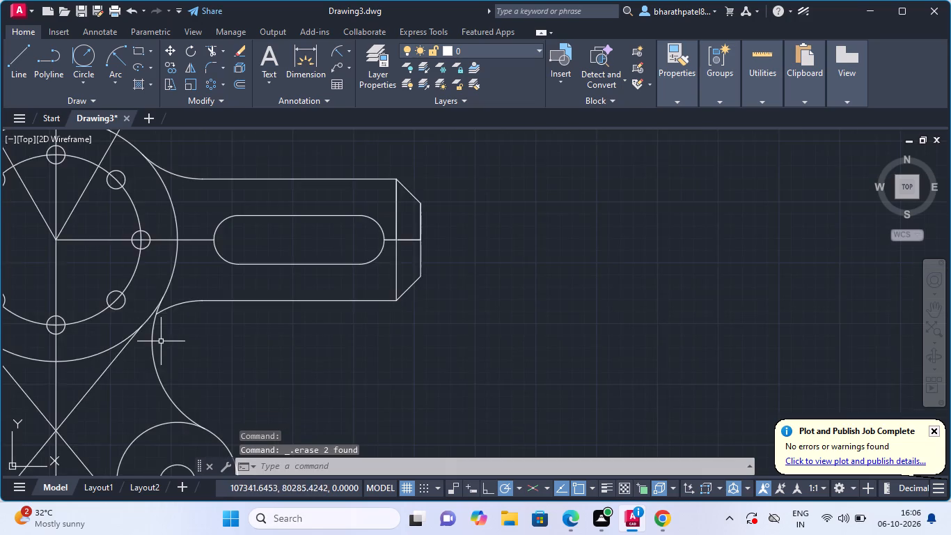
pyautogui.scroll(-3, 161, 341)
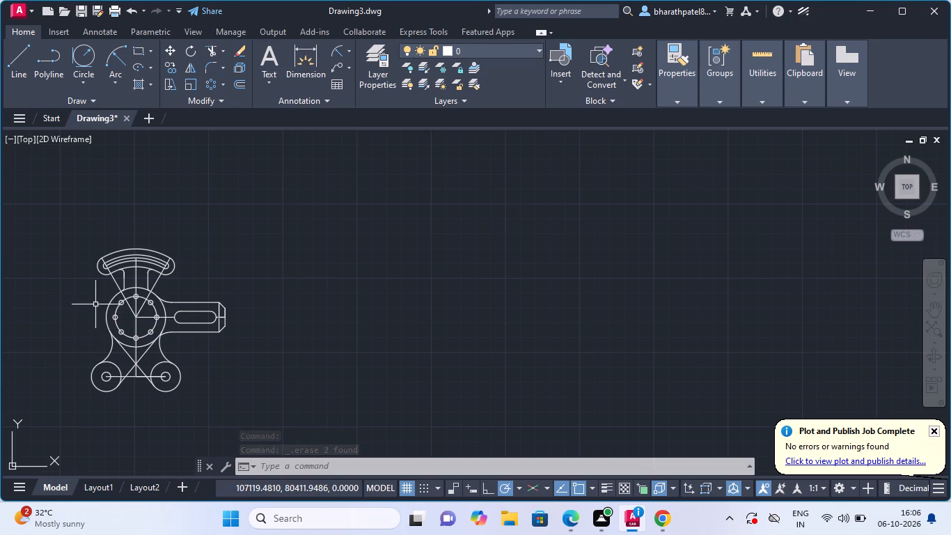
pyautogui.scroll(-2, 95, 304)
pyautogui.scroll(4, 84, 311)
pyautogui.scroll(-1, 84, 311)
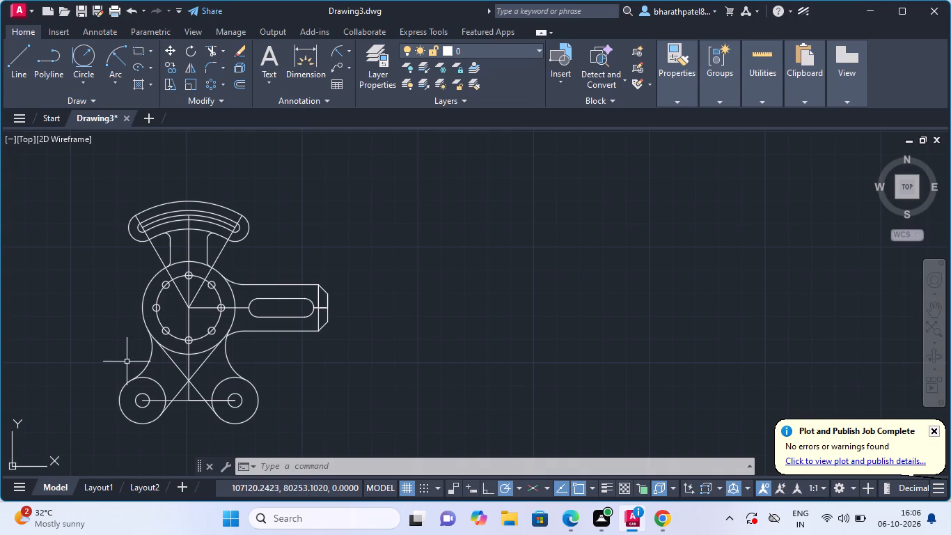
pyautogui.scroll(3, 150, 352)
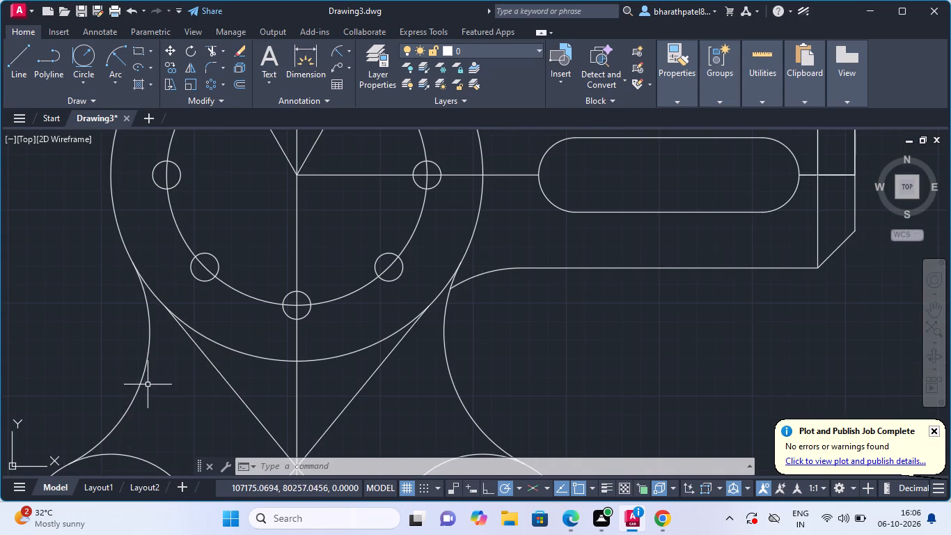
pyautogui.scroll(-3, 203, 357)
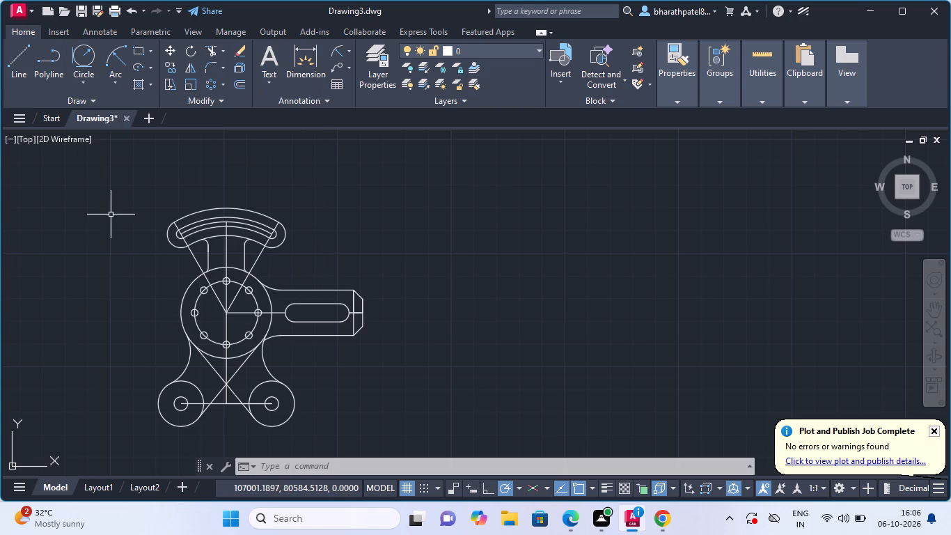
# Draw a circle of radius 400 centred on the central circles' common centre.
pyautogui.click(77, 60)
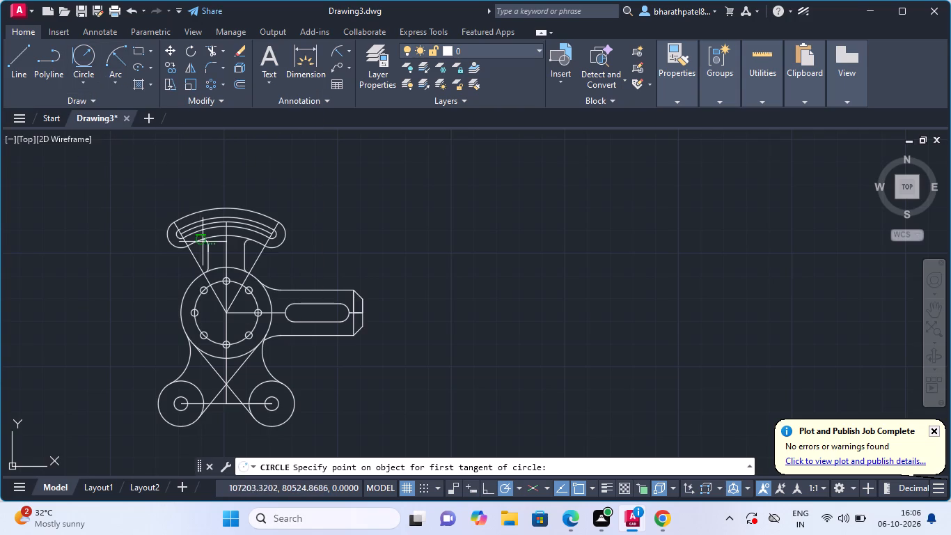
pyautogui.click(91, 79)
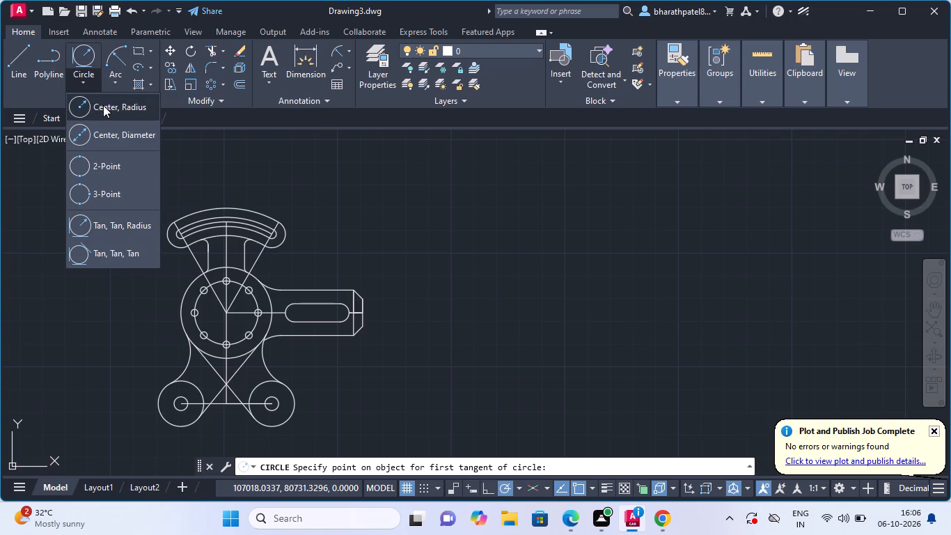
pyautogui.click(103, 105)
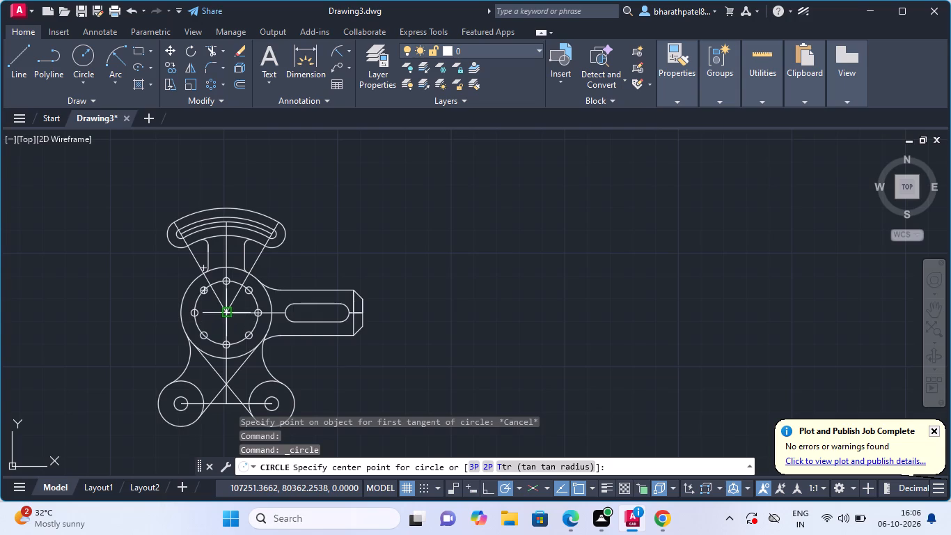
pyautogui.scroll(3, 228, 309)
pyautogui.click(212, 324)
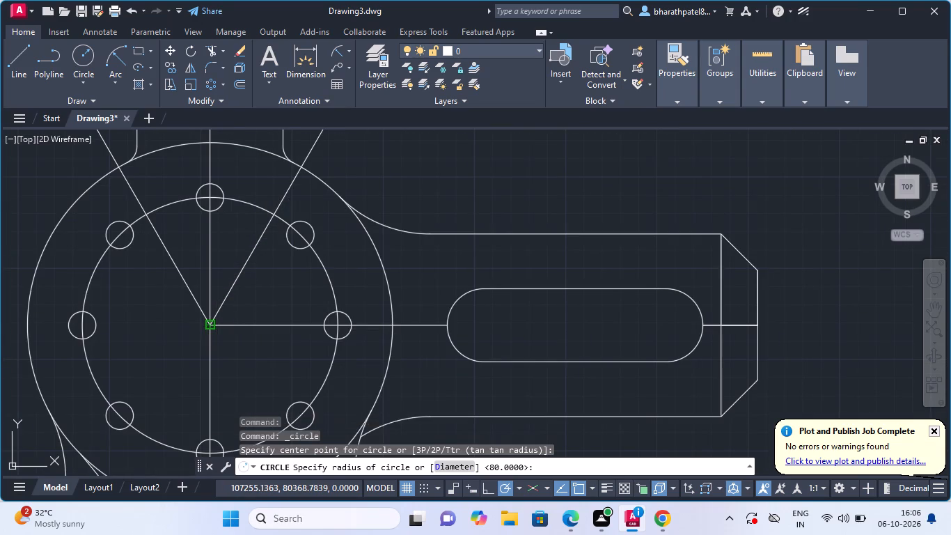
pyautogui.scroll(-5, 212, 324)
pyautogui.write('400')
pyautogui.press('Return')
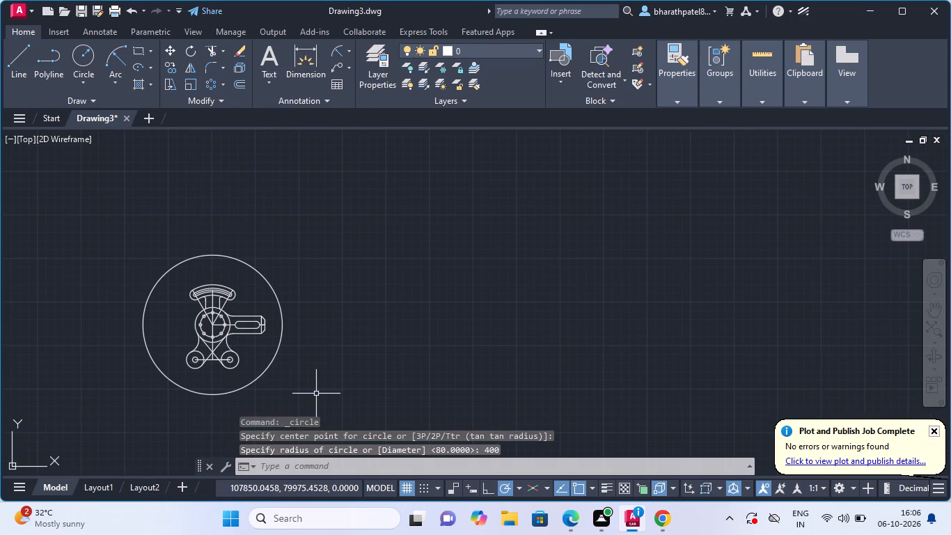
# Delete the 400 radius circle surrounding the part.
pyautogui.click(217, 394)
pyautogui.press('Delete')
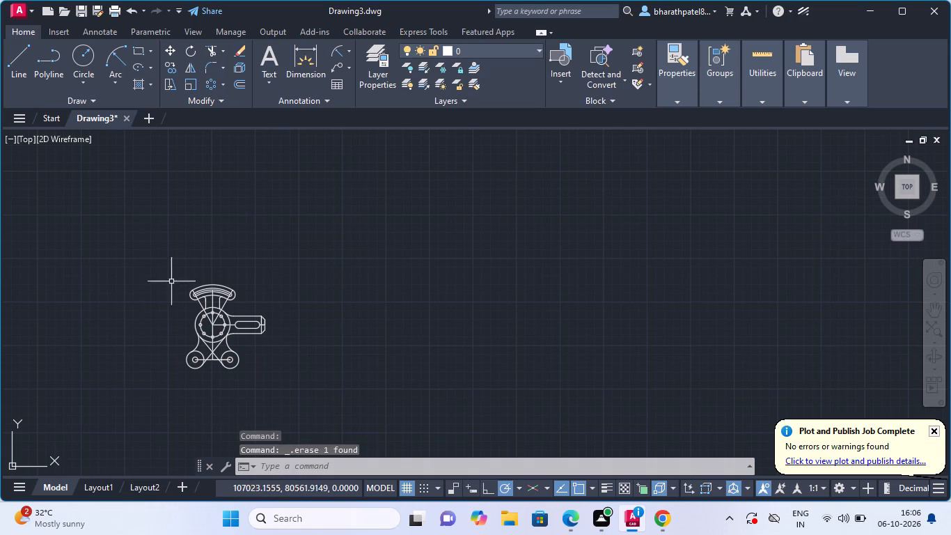
# Draw a start-end-radius arc of radius 400 joining the bottom points of the two outer lower circles, bulging downward.
pyautogui.click(120, 46)
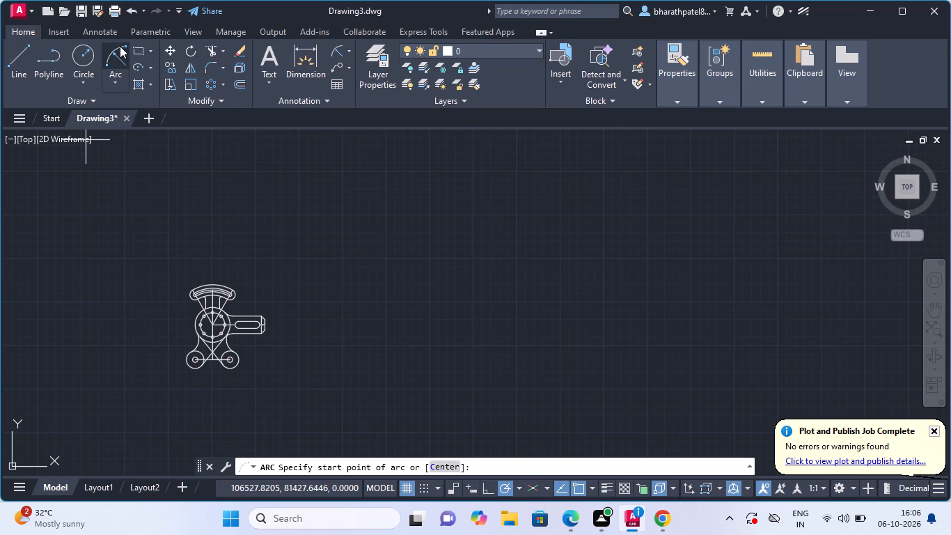
pyautogui.click(119, 71)
pyautogui.click(139, 280)
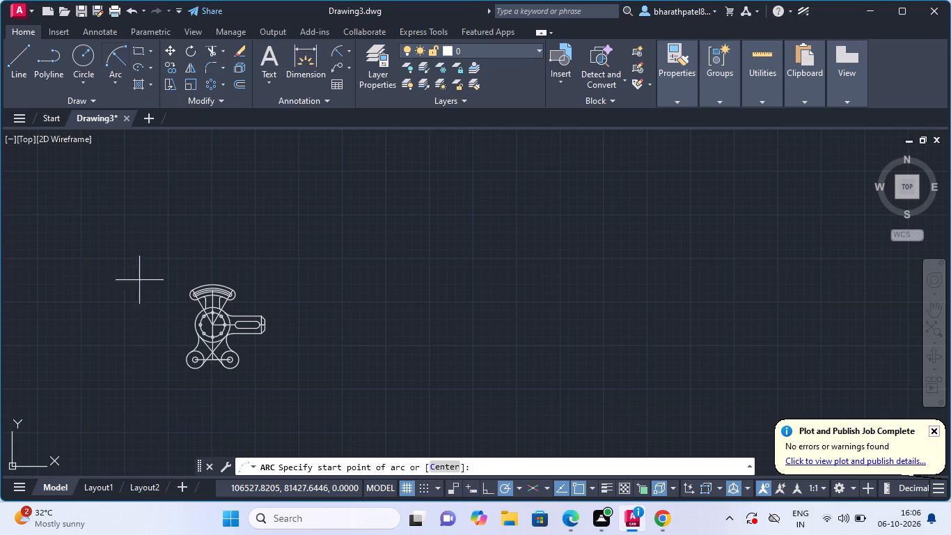
pyautogui.scroll(3, 187, 369)
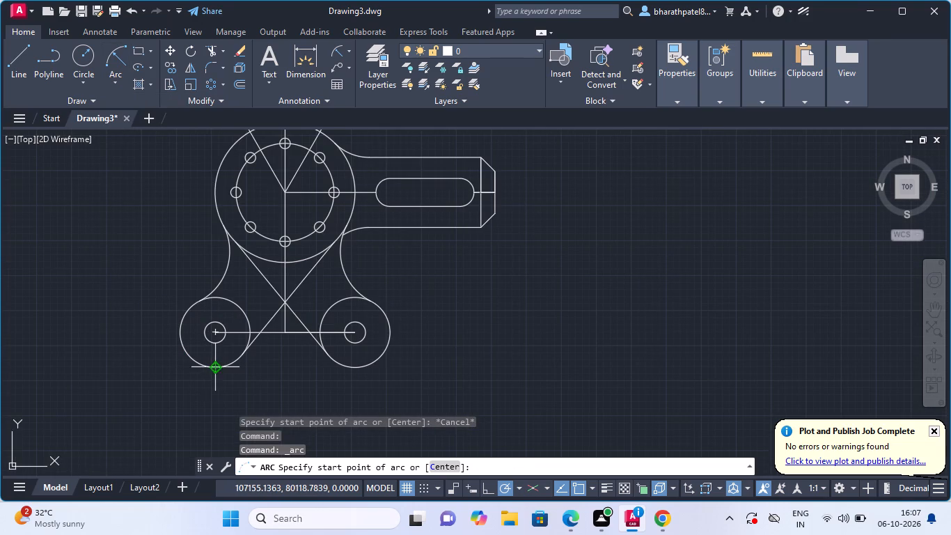
pyautogui.click(215, 367)
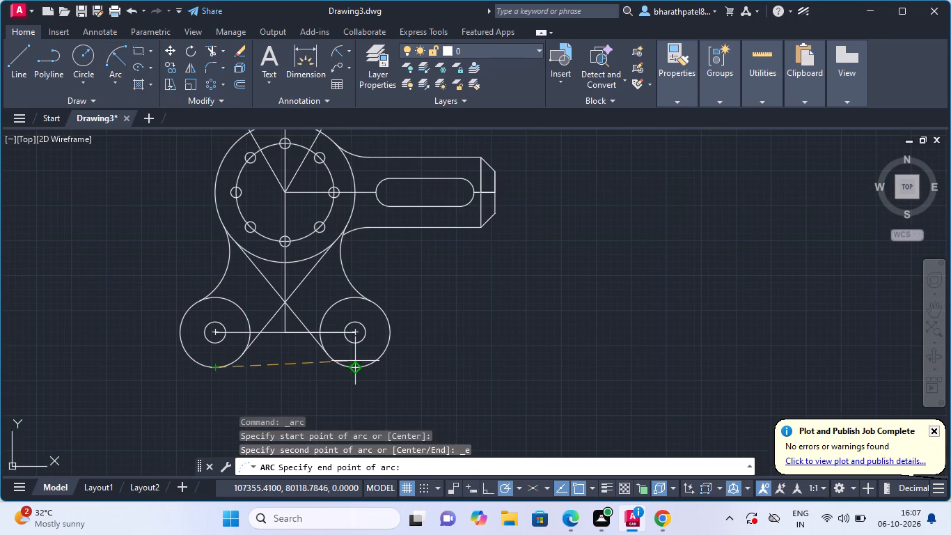
pyautogui.click(354, 367)
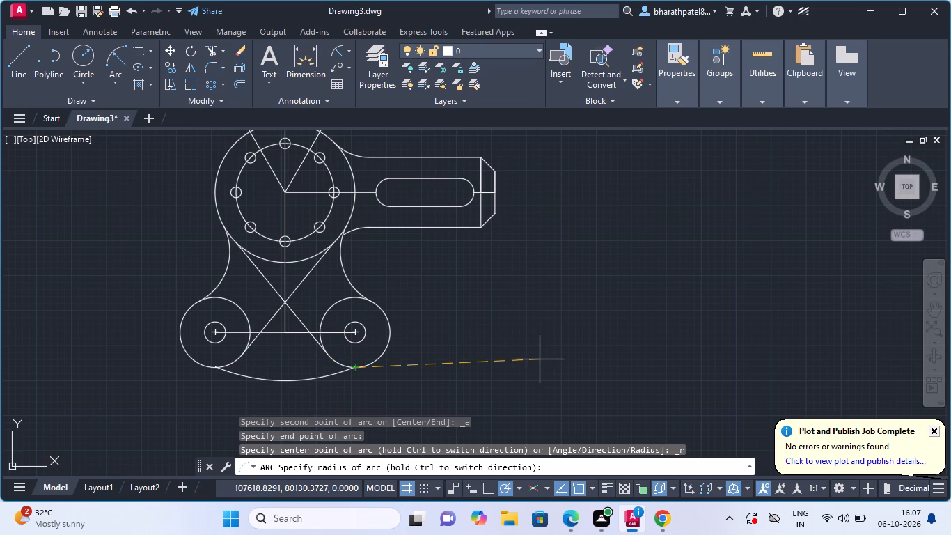
pyautogui.press('4')
pyautogui.write('00')
pyautogui.press('Return')
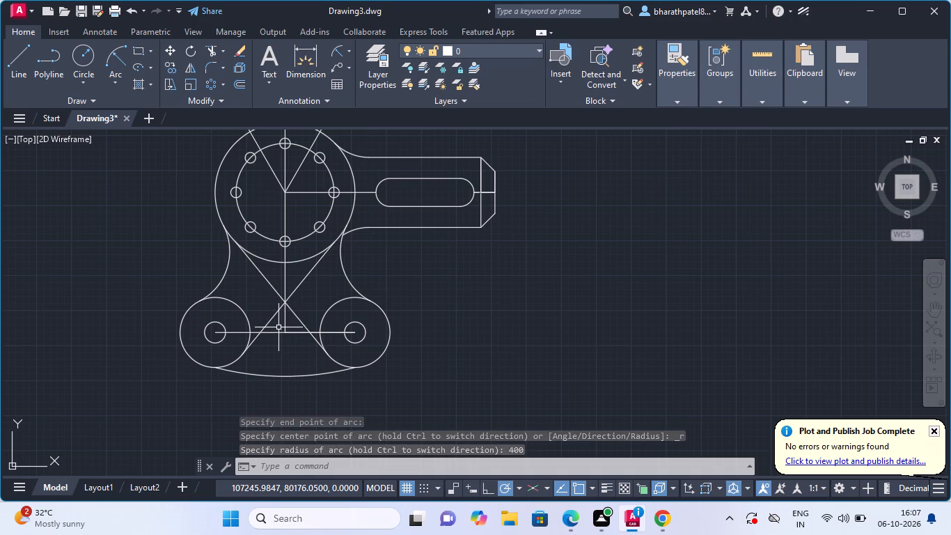
# Trim the horizontal centre line between the lower circles, from the vertical centre line to the right-hand diagonal tangent line.
pyautogui.click(208, 54)
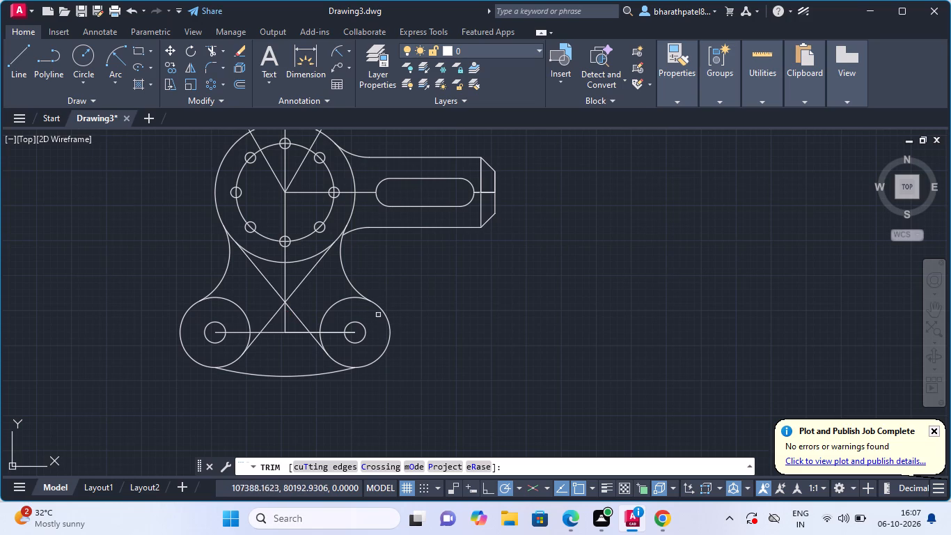
pyautogui.scroll(-2, 393, 280)
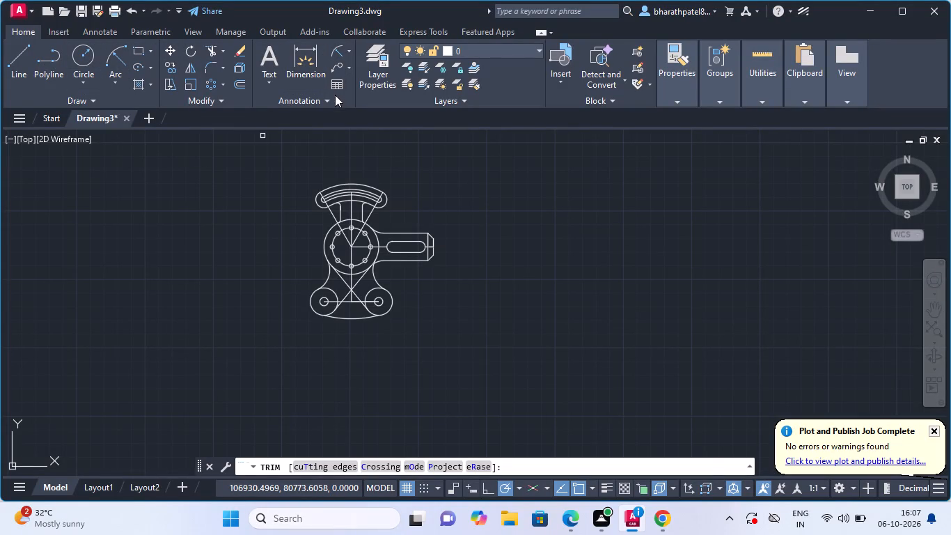
pyautogui.scroll(1, 360, 229)
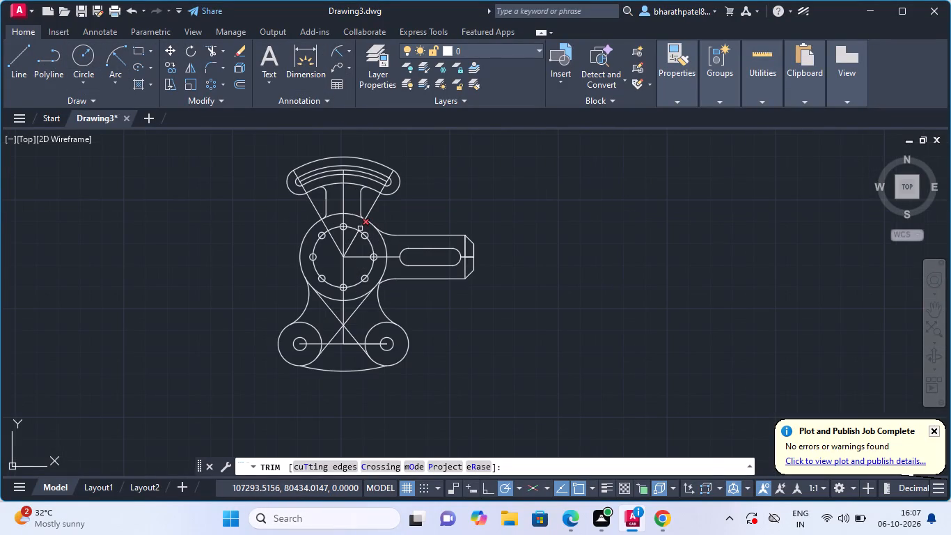
pyautogui.scroll(-1, 360, 228)
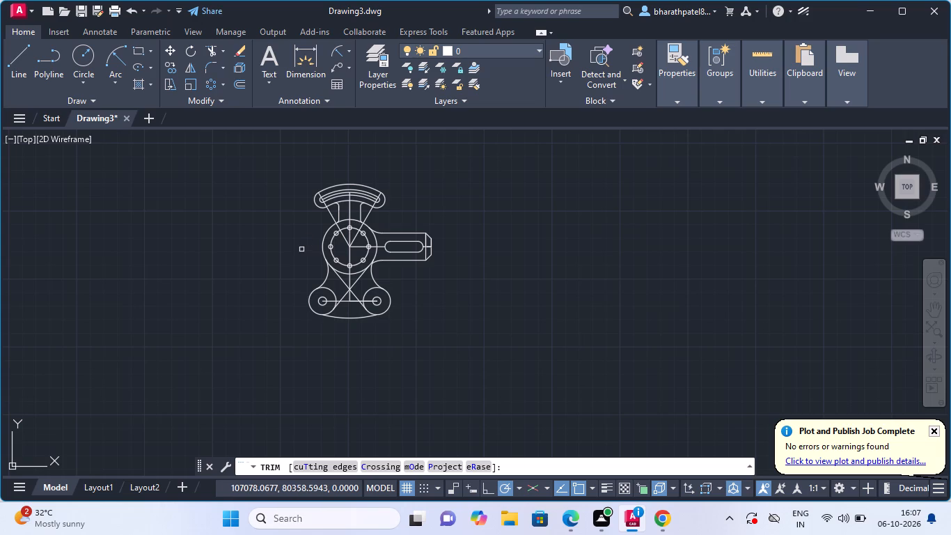
pyautogui.scroll(3, 325, 164)
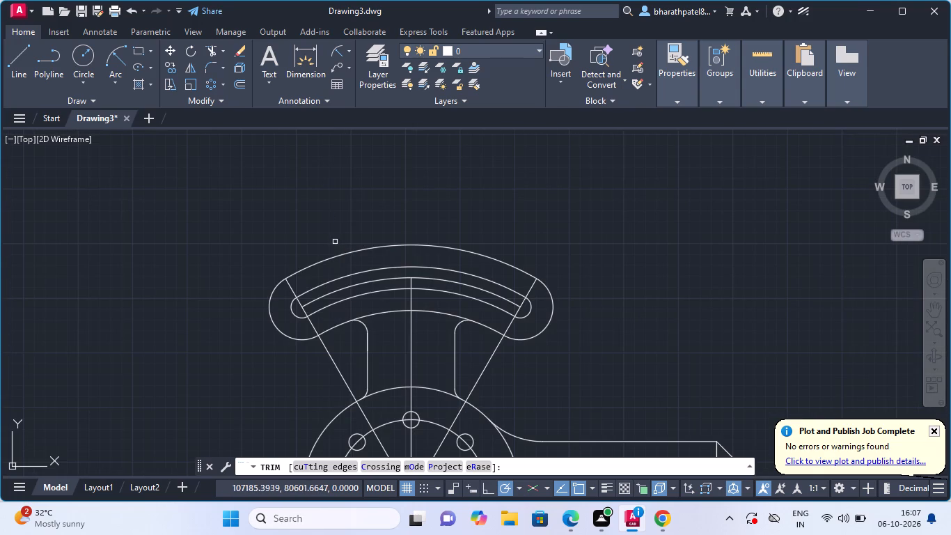
pyautogui.scroll(-3, 331, 231)
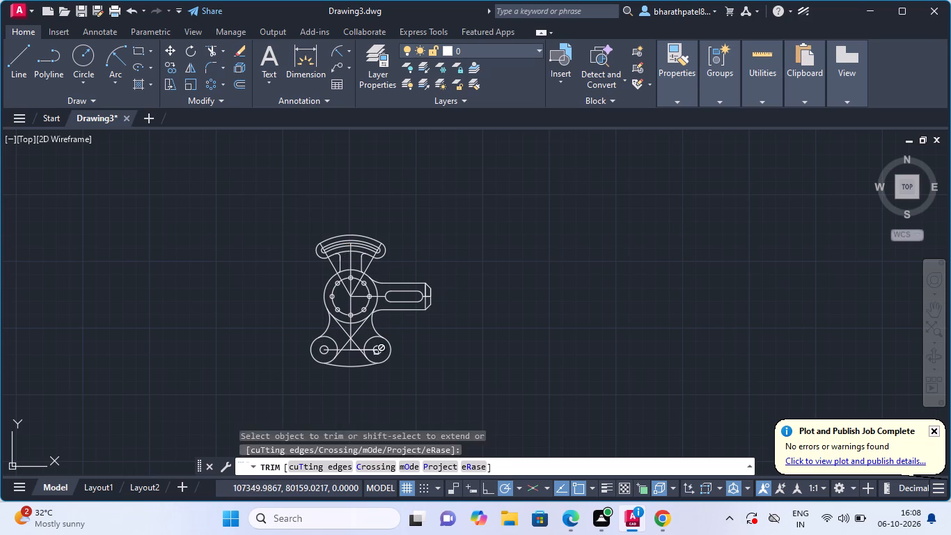
pyautogui.scroll(4, 361, 349)
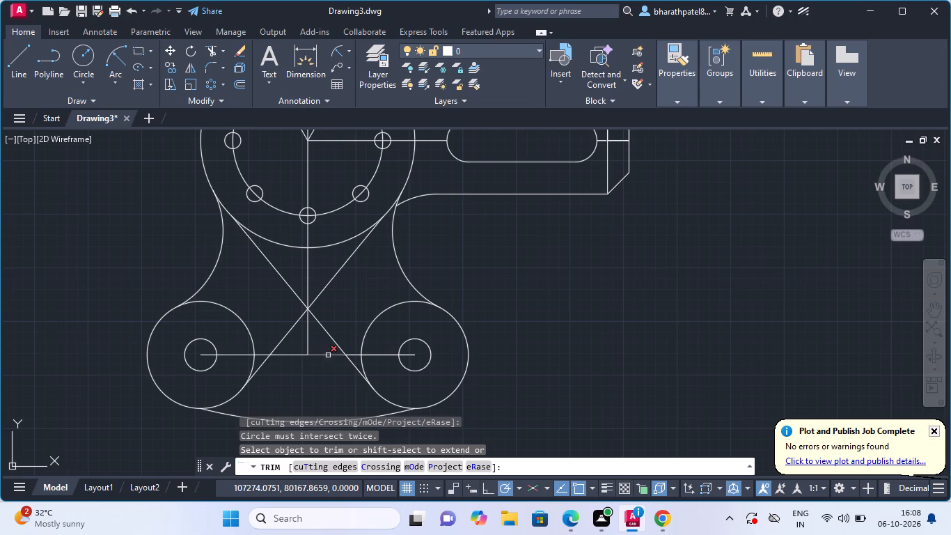
pyautogui.click(329, 355)
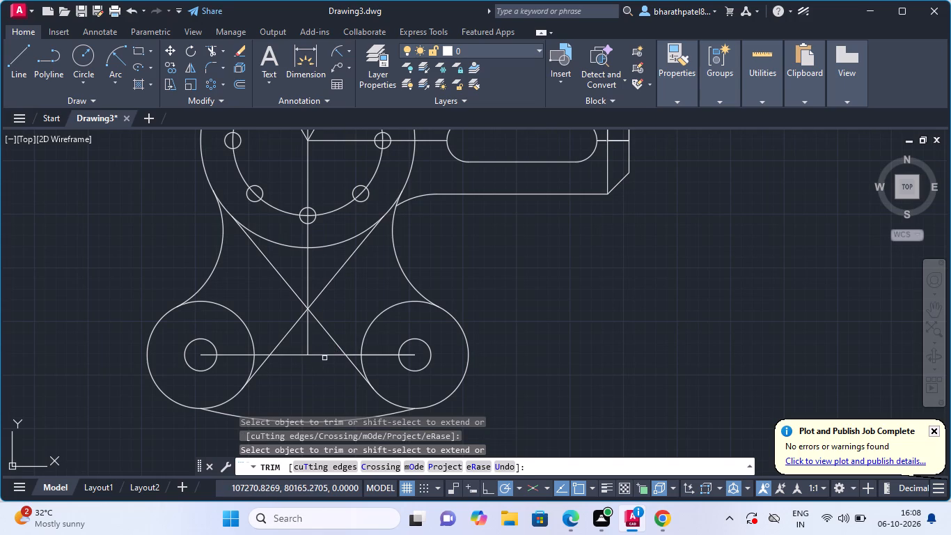
pyautogui.press('Escape')
# Delete the remaining horizontal centre line pieces joining the centres of the two lower circles.
pyautogui.click(325, 355)
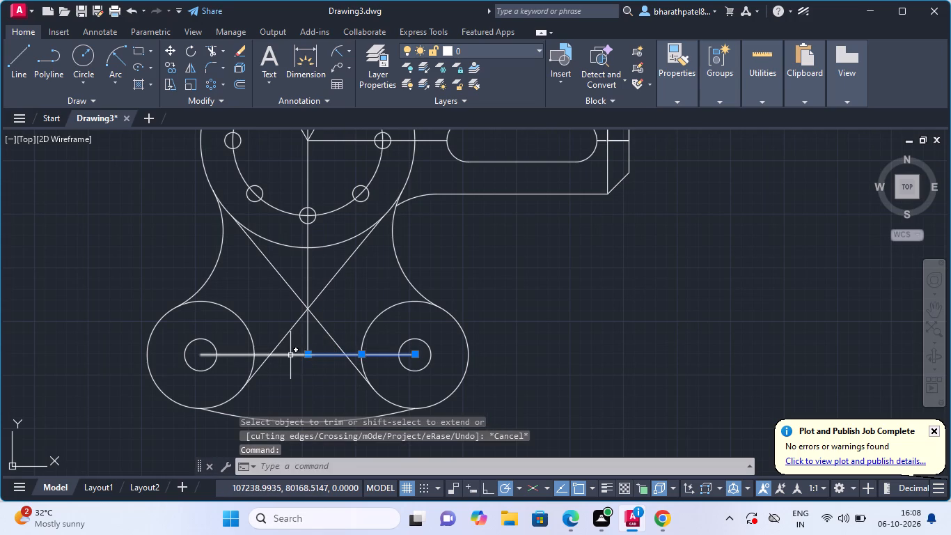
pyautogui.click(290, 355)
pyautogui.press('Delete')
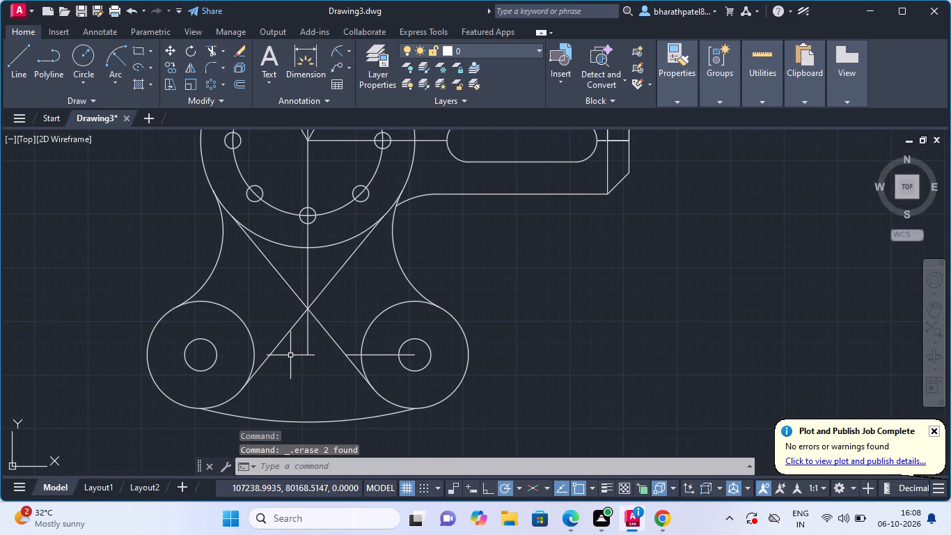
pyautogui.click(382, 352)
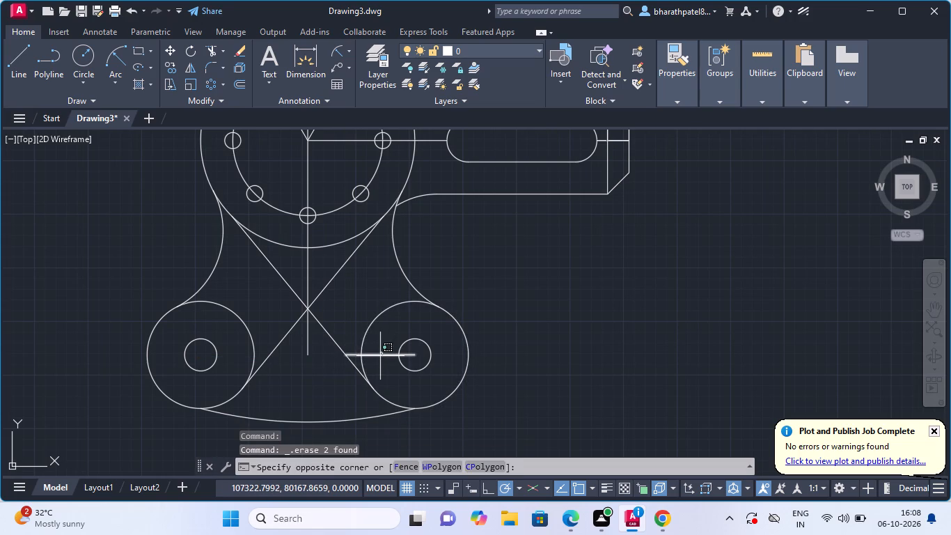
pyautogui.click(380, 356)
pyautogui.press('Delete')
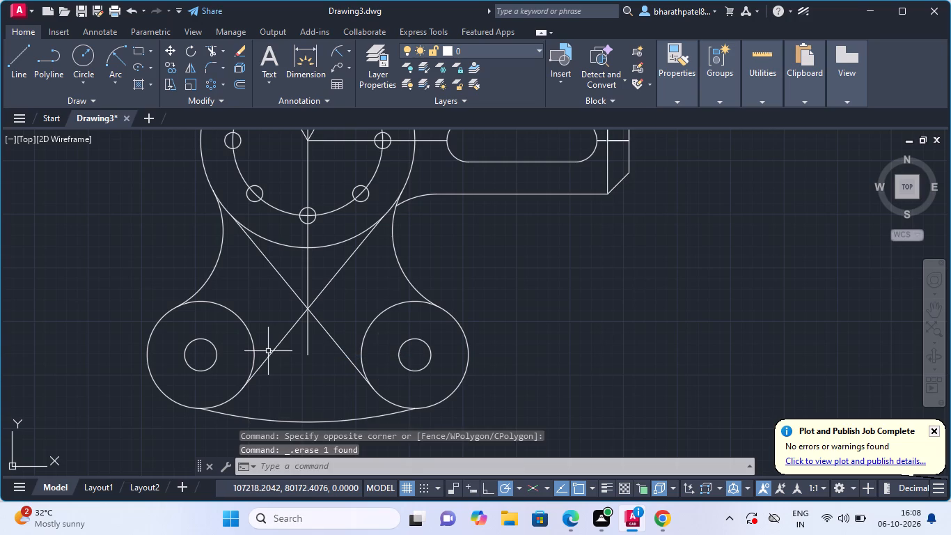
# Delete the vertical centre lines running from the central circle's centre down between the lower circles and up to the arched slot.
pyautogui.click(308, 346)
pyautogui.press('Delete')
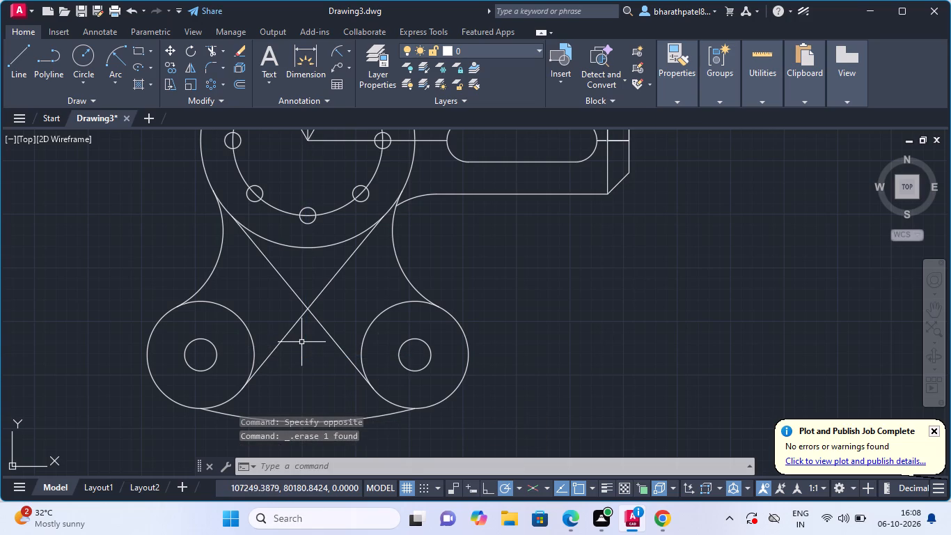
pyautogui.scroll(-3, 302, 344)
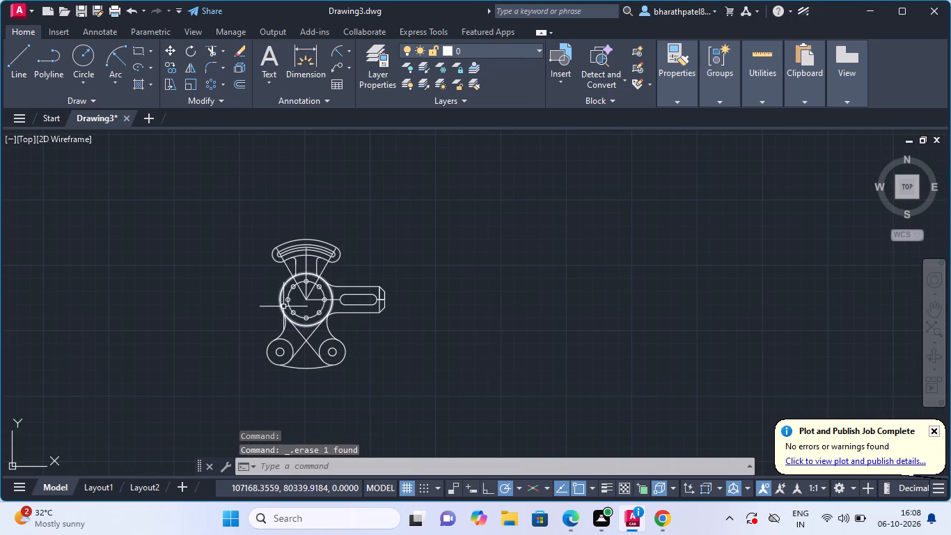
pyautogui.scroll(3, 290, 278)
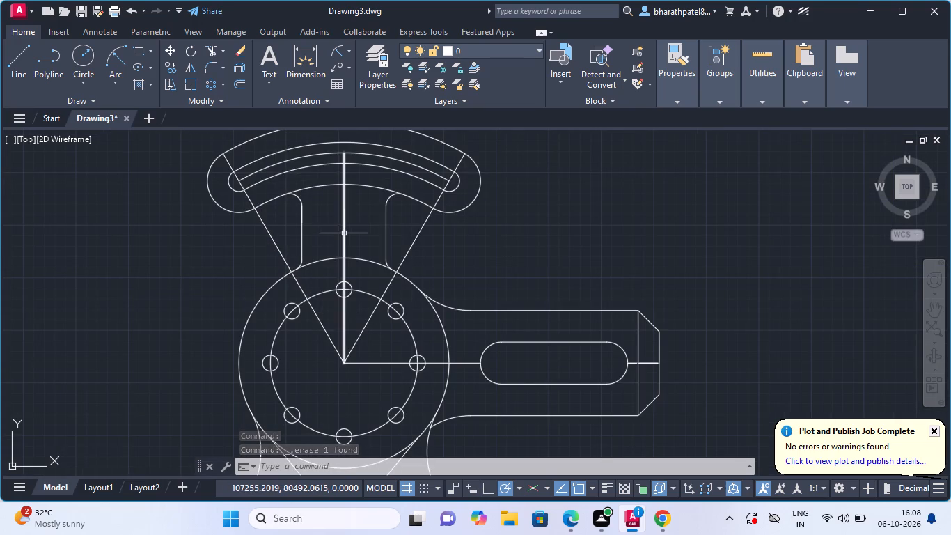
pyautogui.click(344, 233)
pyautogui.press('Delete')
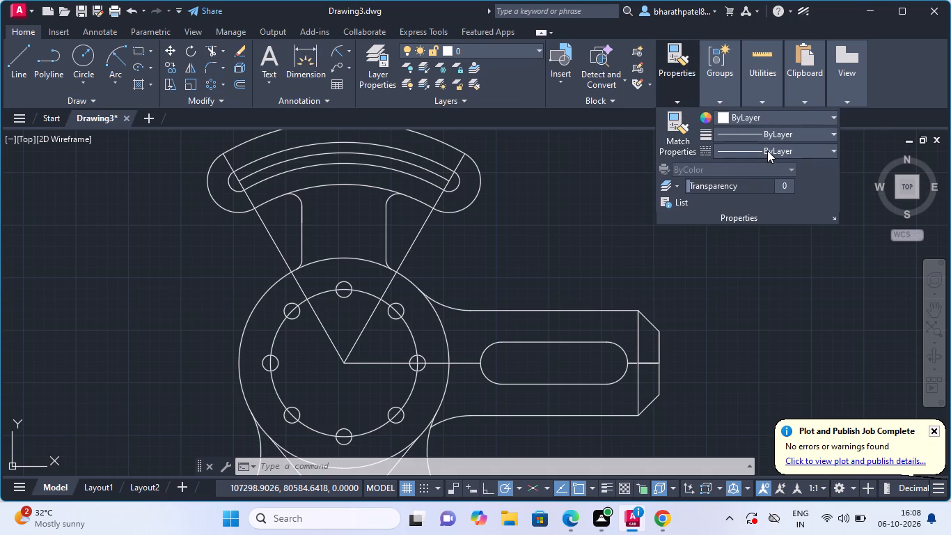
# Load the ACAD_ISO02W100 ISO dash linetype into the drawing from acadiso.lin.
pyautogui.click(773, 151)
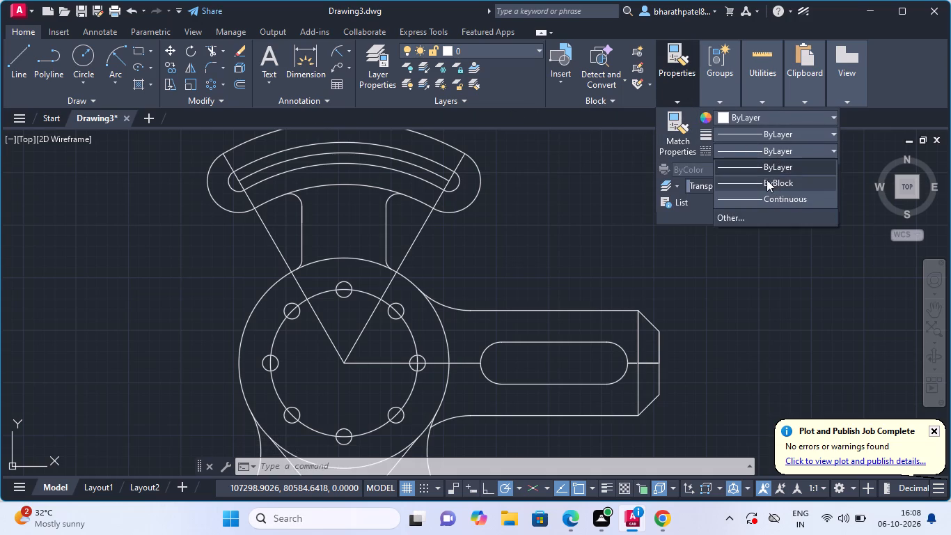
pyautogui.click(725, 219)
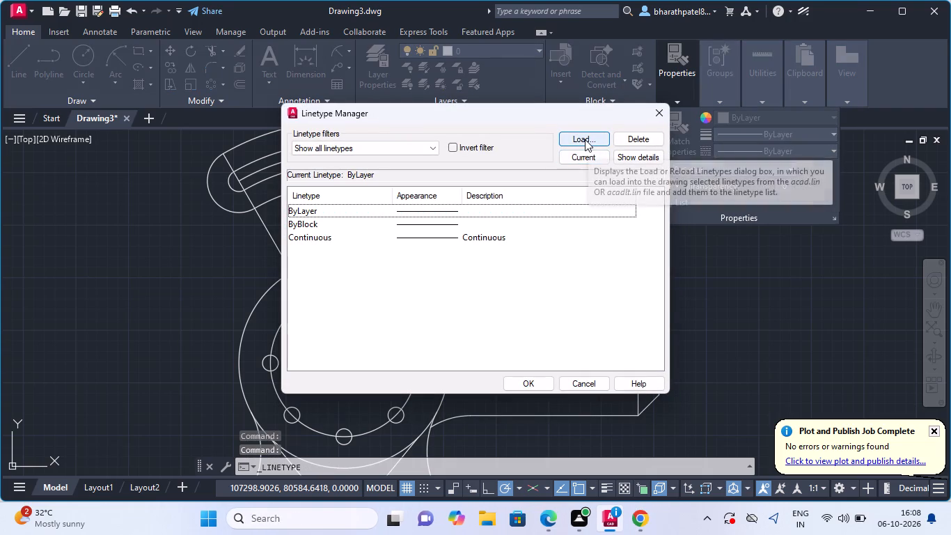
pyautogui.click(585, 139)
pyautogui.click(567, 233)
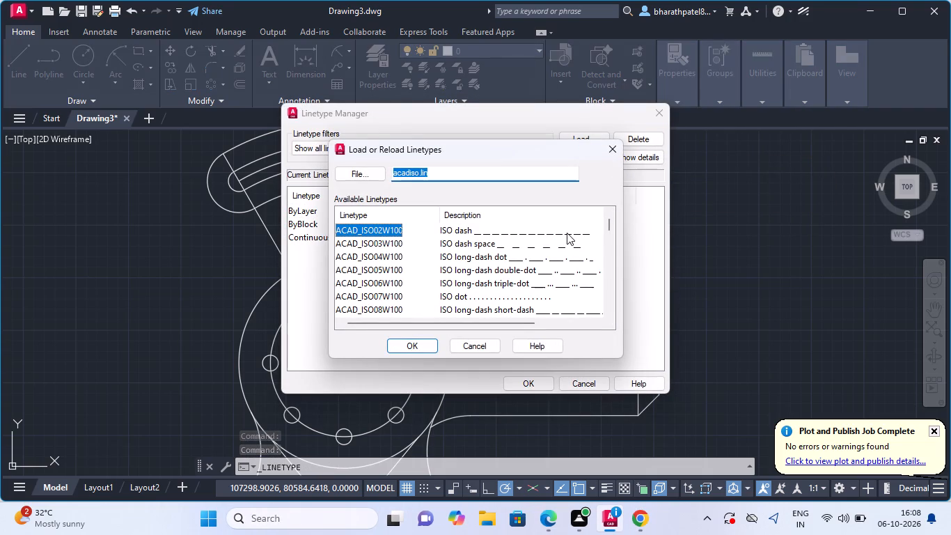
pyautogui.click(482, 233)
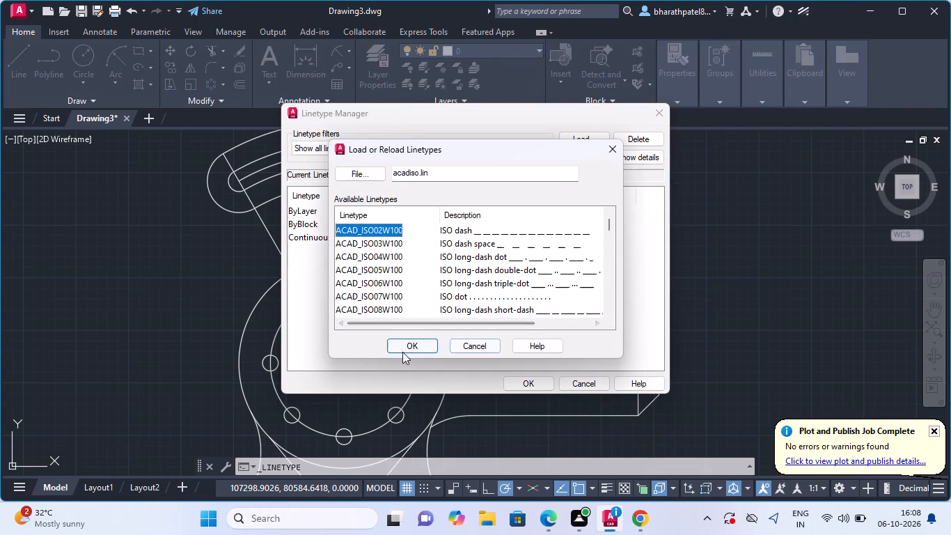
pyautogui.click(409, 348)
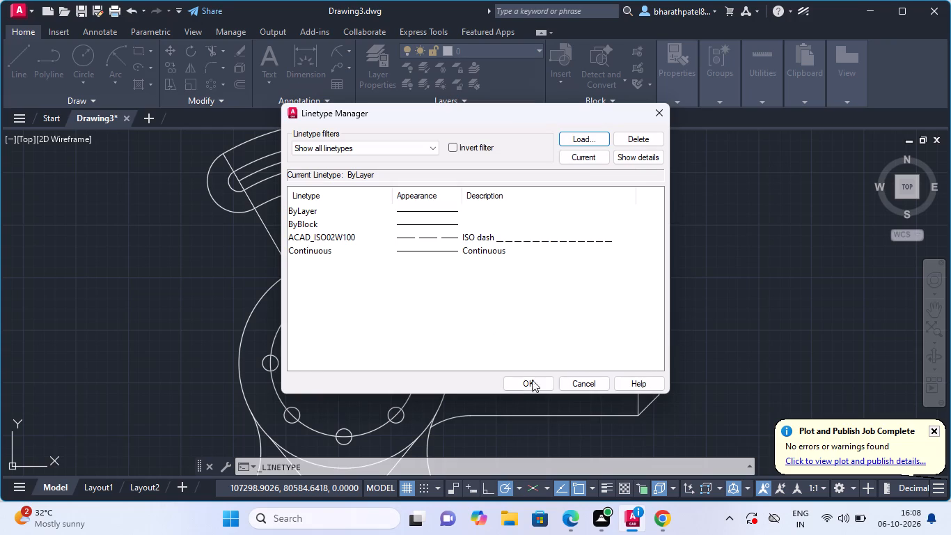
pyautogui.click(524, 380)
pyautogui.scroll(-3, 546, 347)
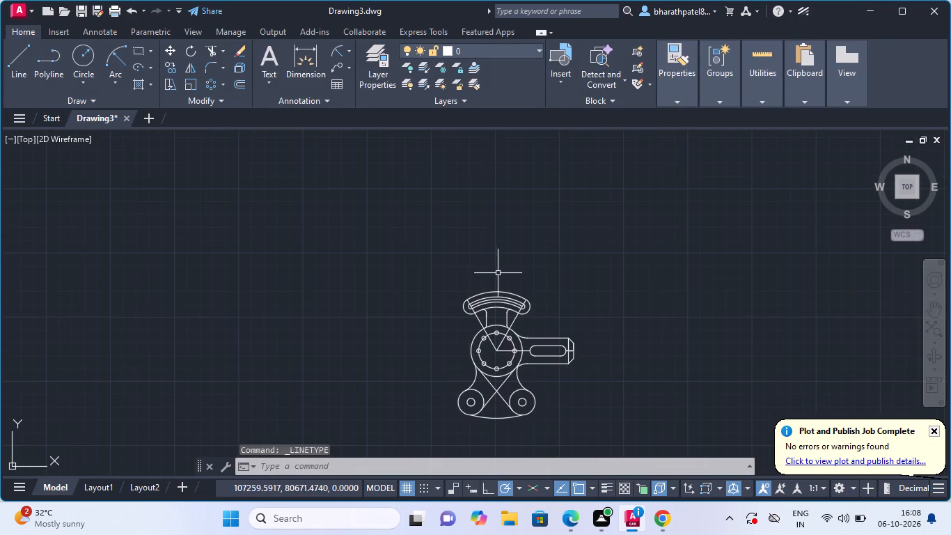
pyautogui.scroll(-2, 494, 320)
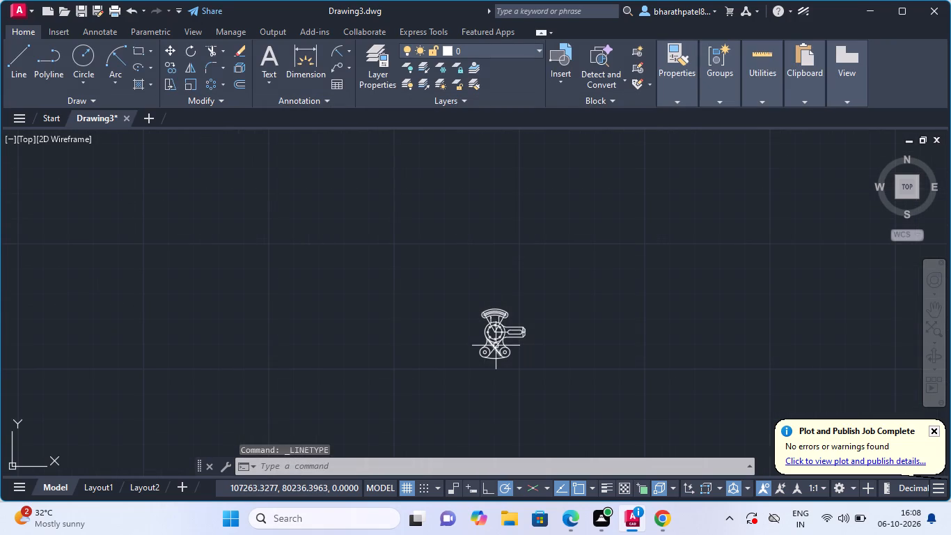
# Draw a vertical centre line about 314 units long from the central circle's centre down past the bottom arc.
pyautogui.scroll(2, 496, 346)
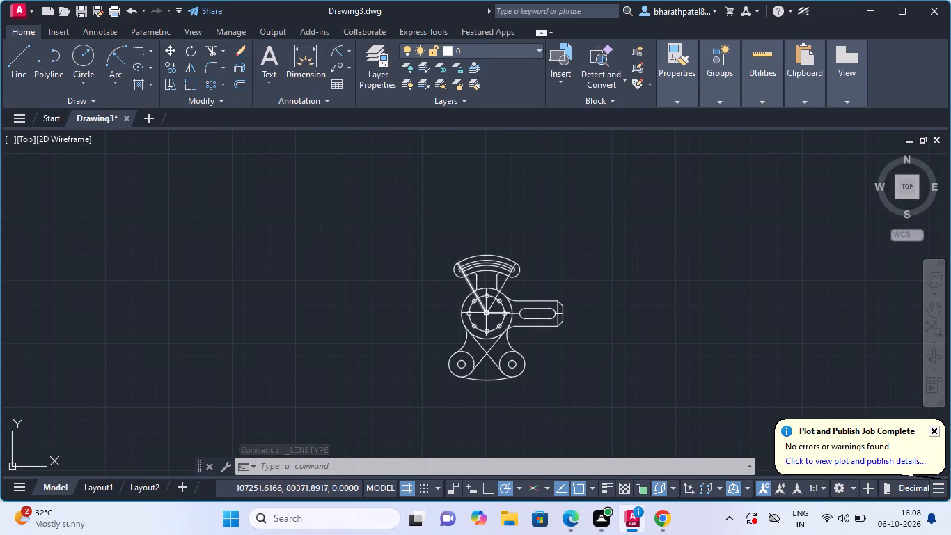
pyautogui.scroll(3, 486, 311)
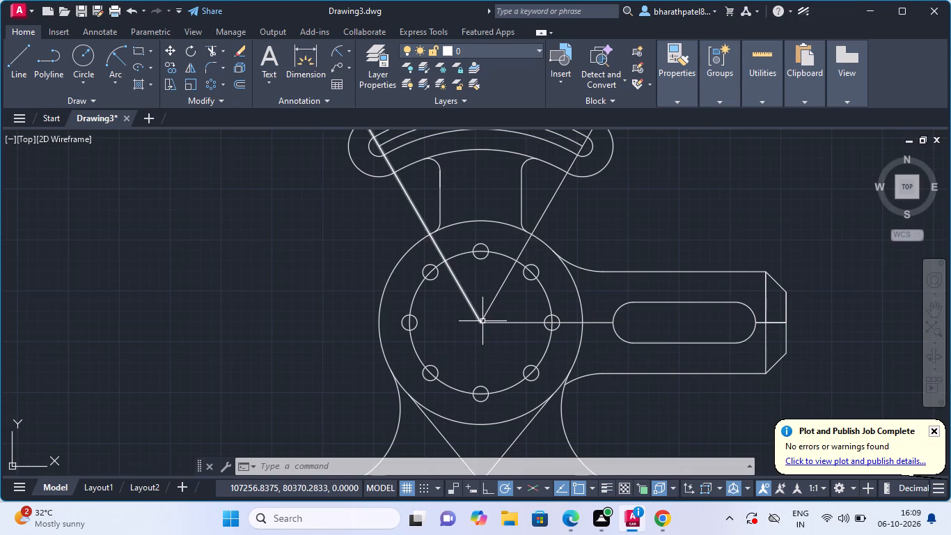
pyautogui.scroll(4, 480, 324)
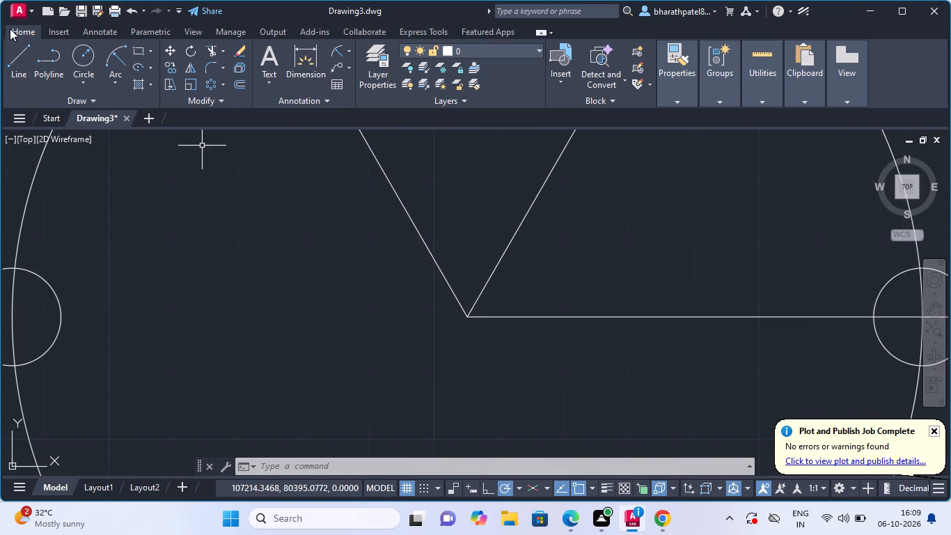
pyautogui.click(16, 65)
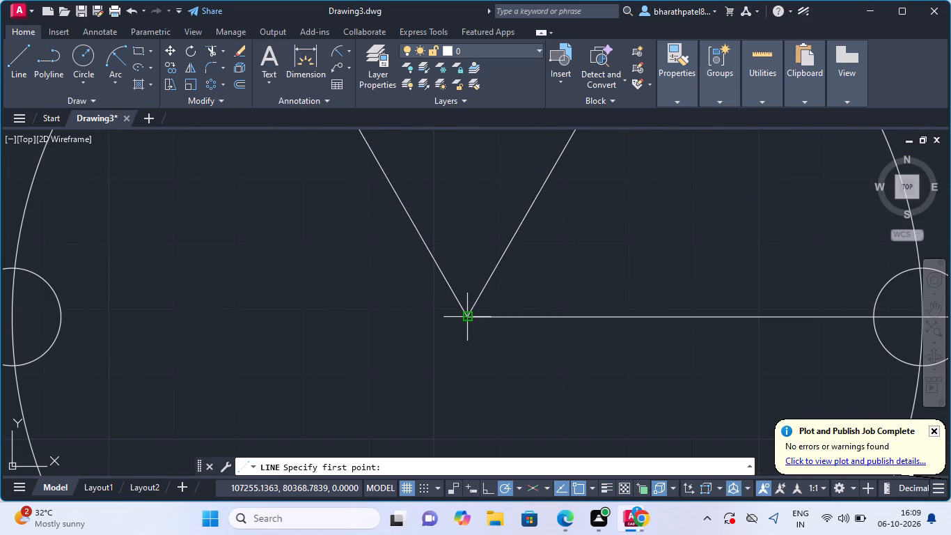
pyautogui.click(469, 316)
pyautogui.scroll(-8, 469, 316)
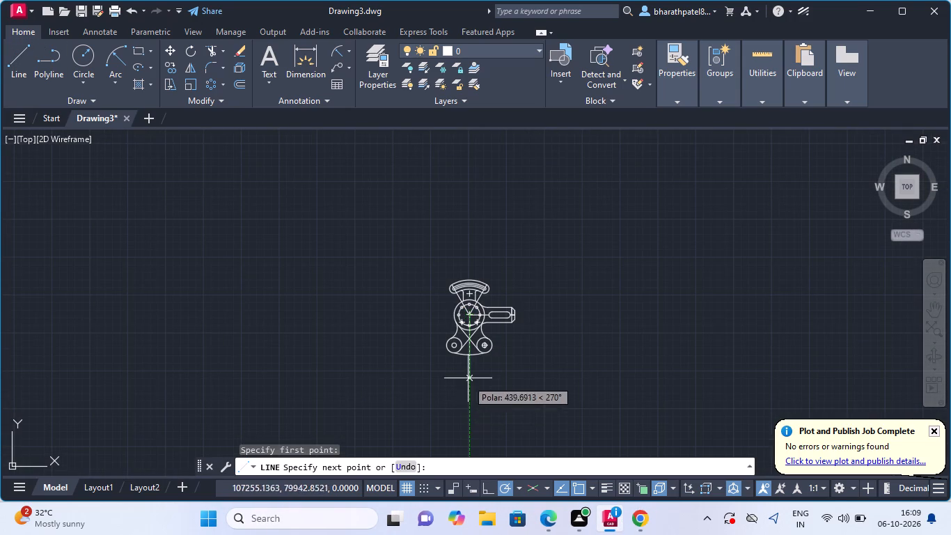
pyautogui.scroll(3, 469, 375)
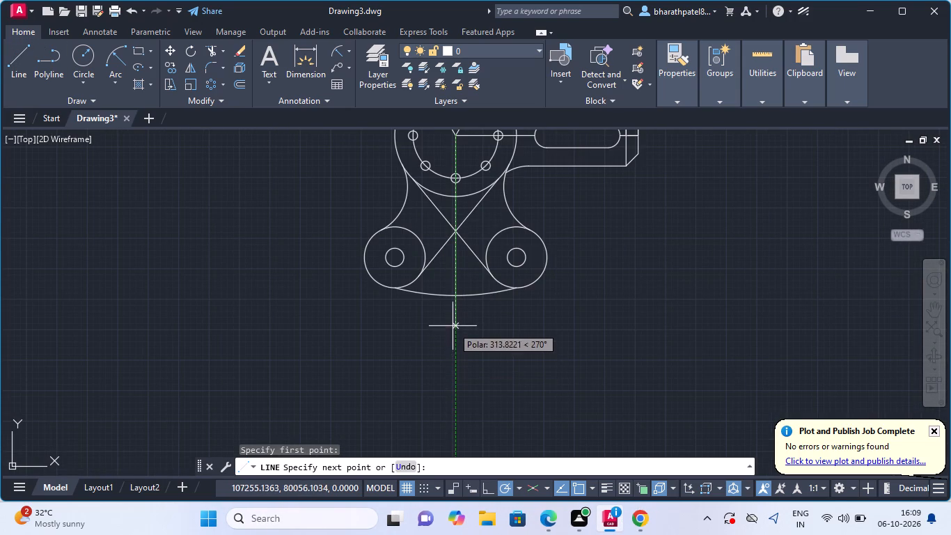
pyautogui.click(453, 325)
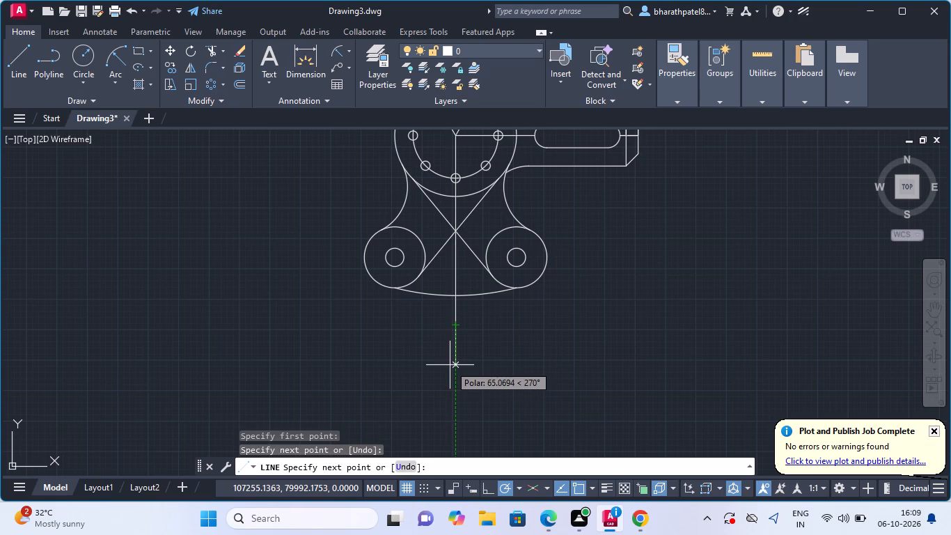
pyautogui.press('Escape')
# Draw a vertical centre line from the central circle's centre up through the arched slot and beyond the part's top edge.
pyautogui.scroll(-2, 456, 354)
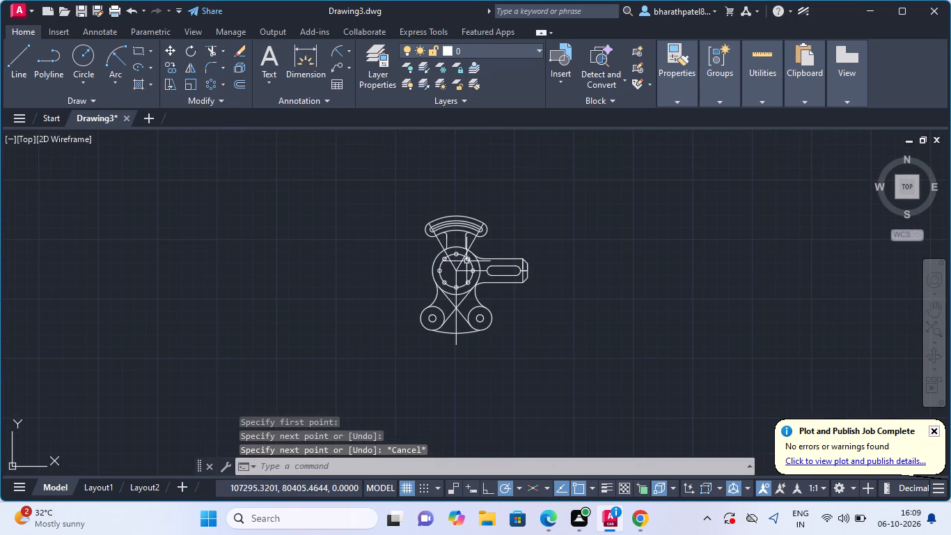
pyautogui.scroll(3, 470, 260)
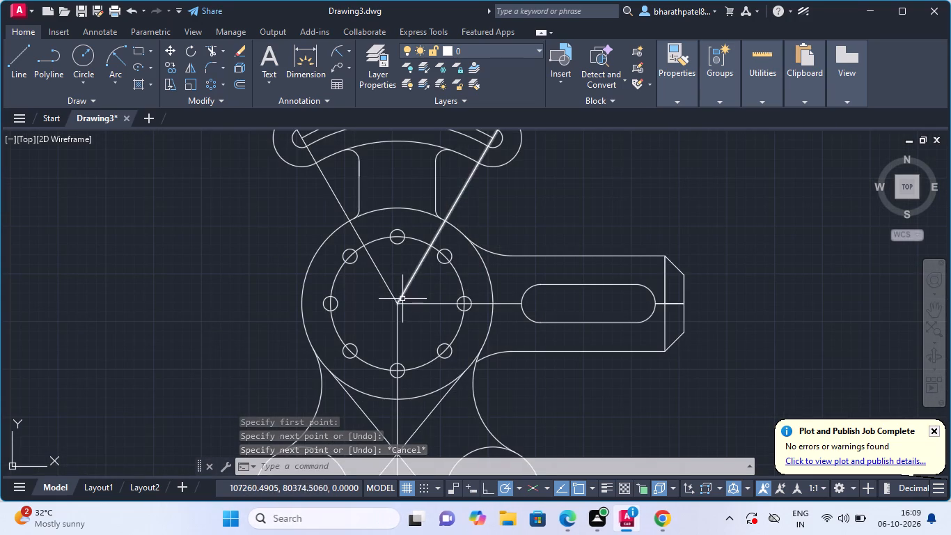
pyautogui.press('space')
pyautogui.click(398, 303)
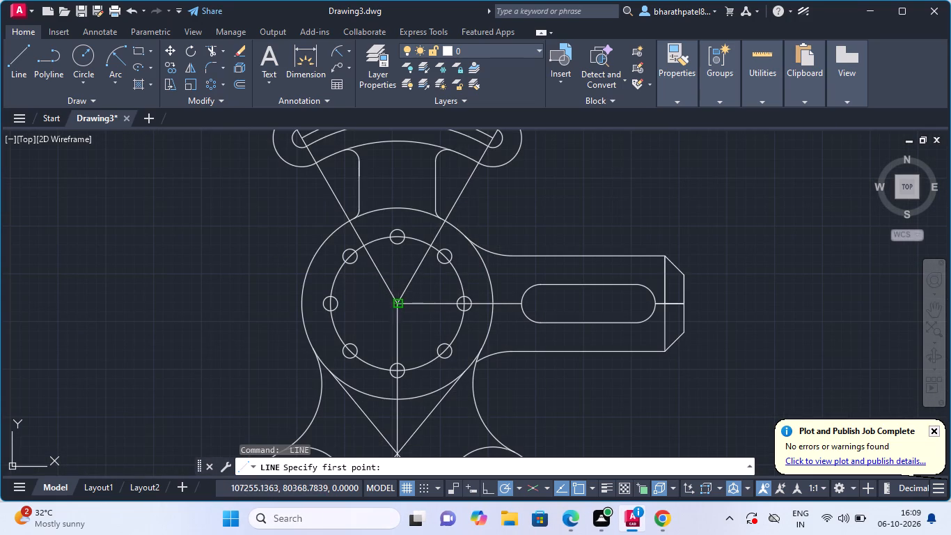
pyautogui.scroll(-3, 398, 304)
pyautogui.click(401, 212)
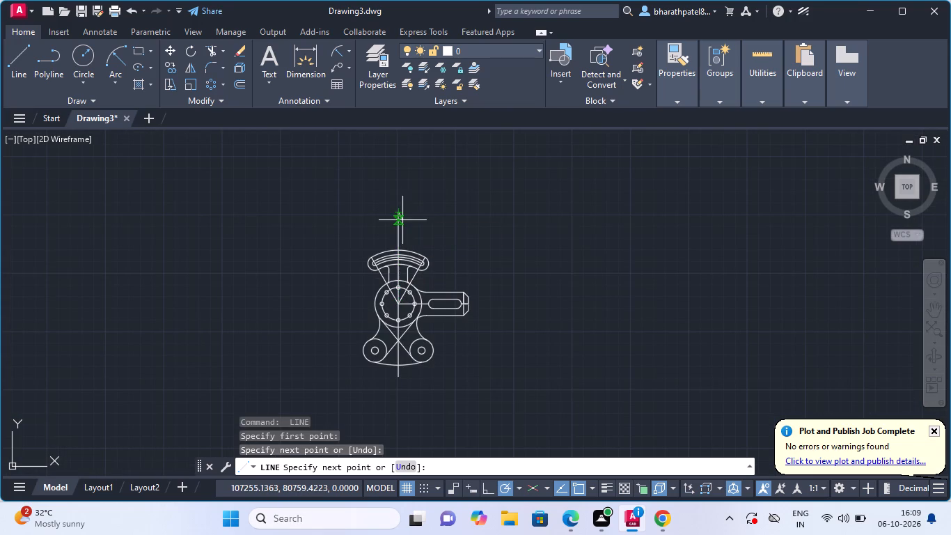
pyautogui.press('Escape')
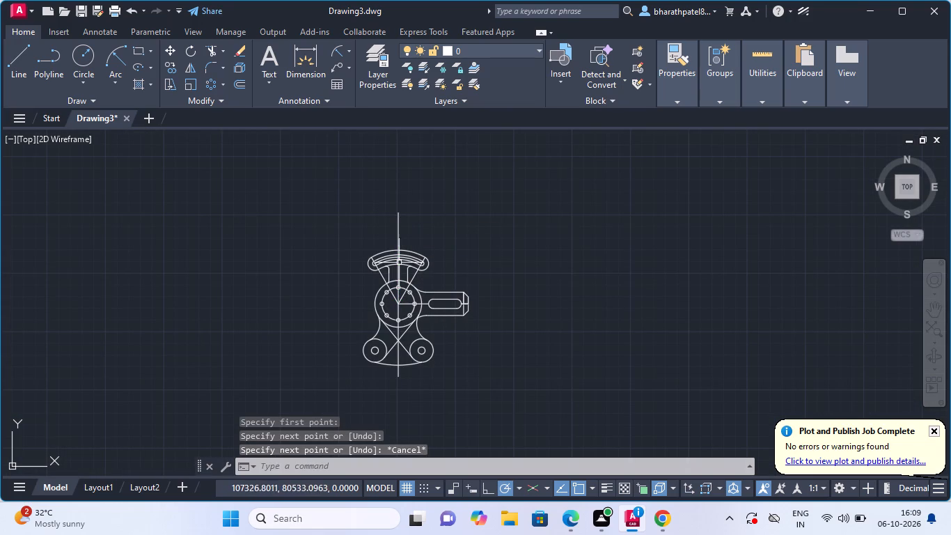
# Draw a horizontal centre line inside the arm's slot, joining the midpoints of its two rounded ends.
pyautogui.press('space')
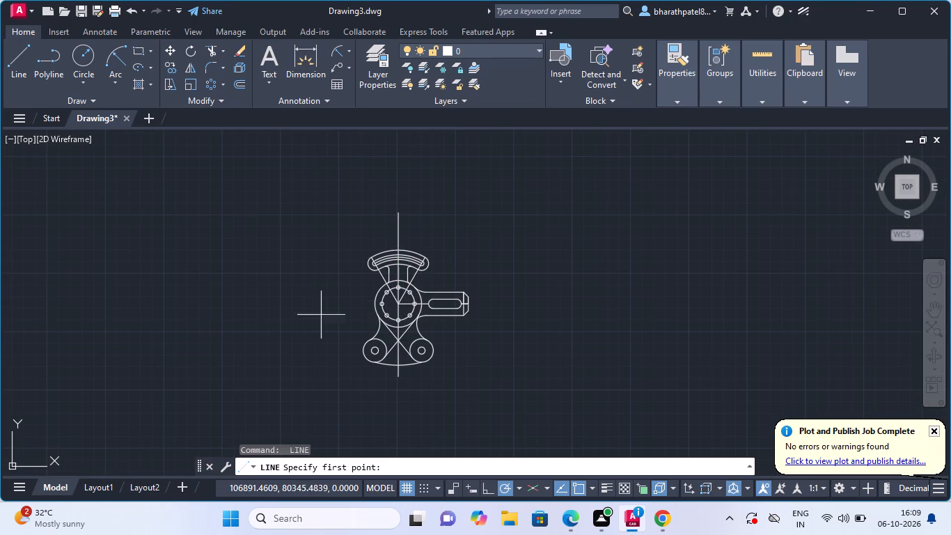
pyautogui.scroll(2, 403, 309)
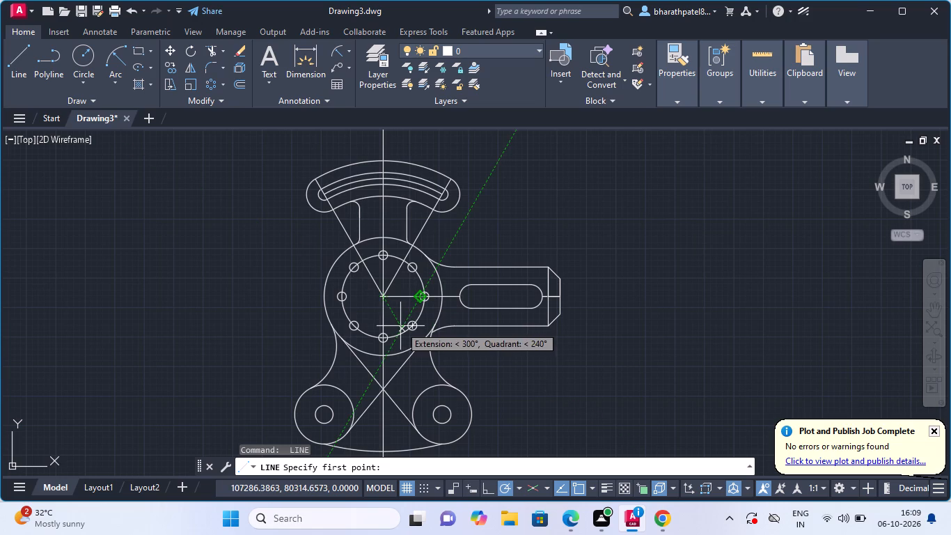
pyautogui.scroll(5, 453, 298)
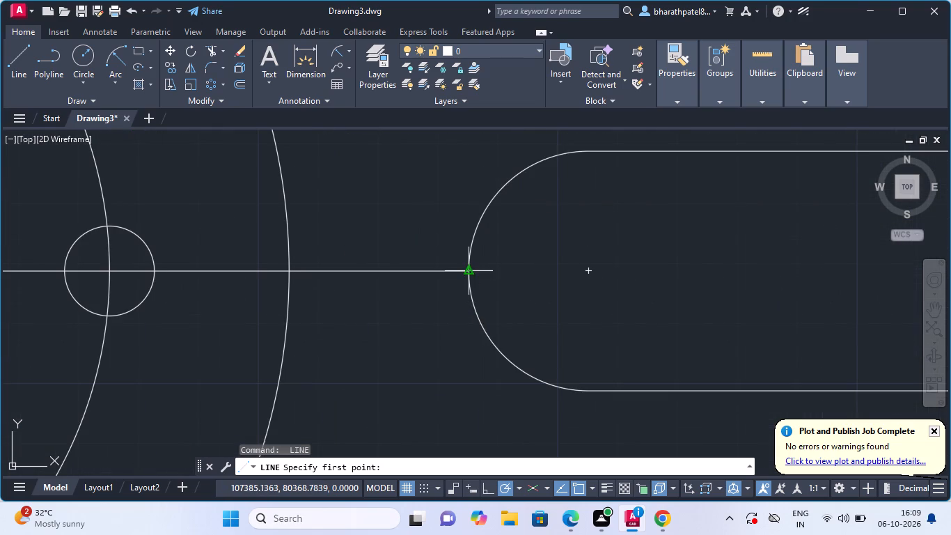
pyautogui.click(467, 275)
pyautogui.scroll(-4, 551, 279)
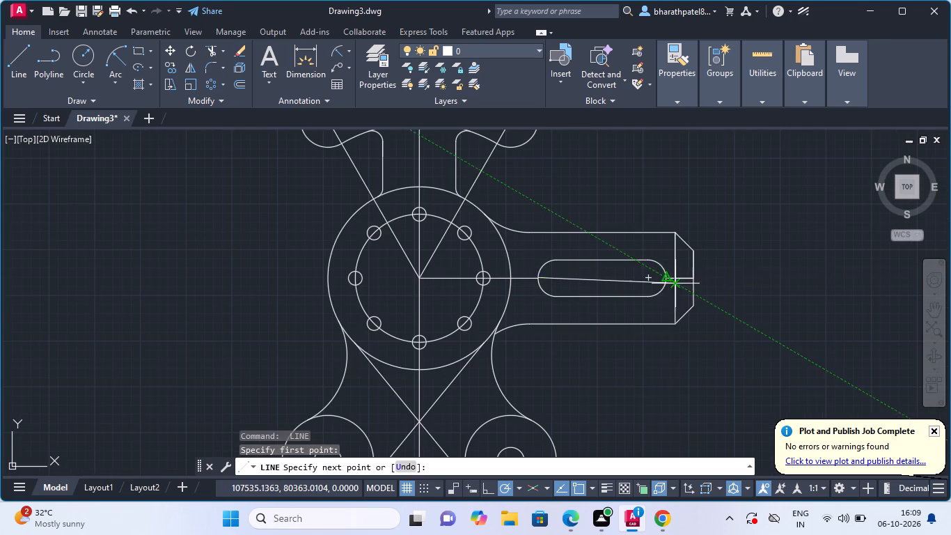
pyautogui.scroll(3, 673, 283)
pyautogui.click(650, 270)
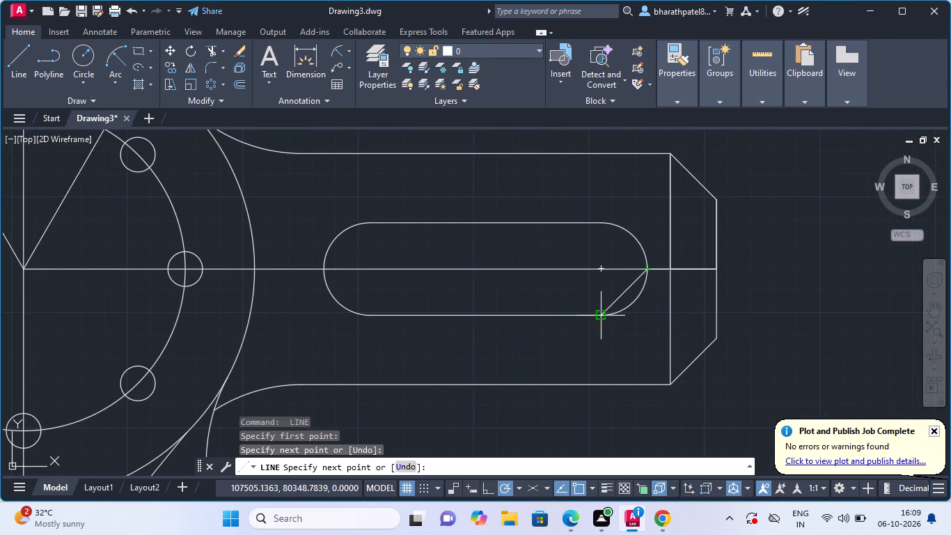
pyautogui.press('Escape')
# Draw a horizontal centre line from the central circle's centre leftward to just outside the large circle.
pyautogui.scroll(-5, 454, 326)
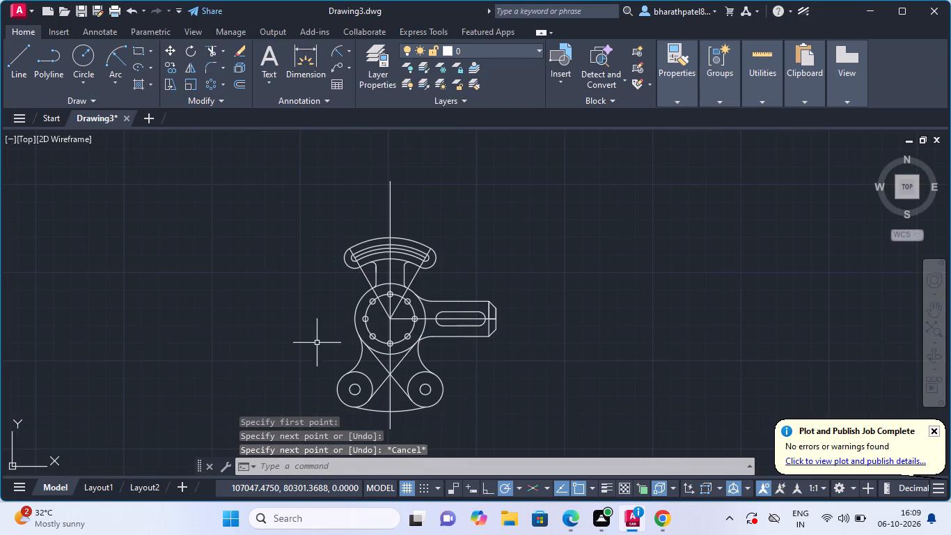
pyautogui.press('space')
pyautogui.click(387, 318)
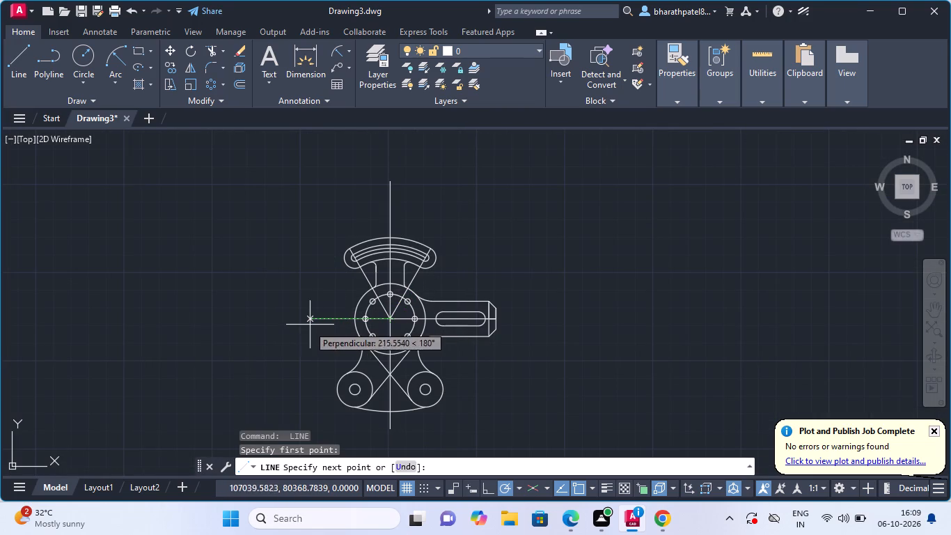
pyautogui.click(327, 325)
pyautogui.press('Escape')
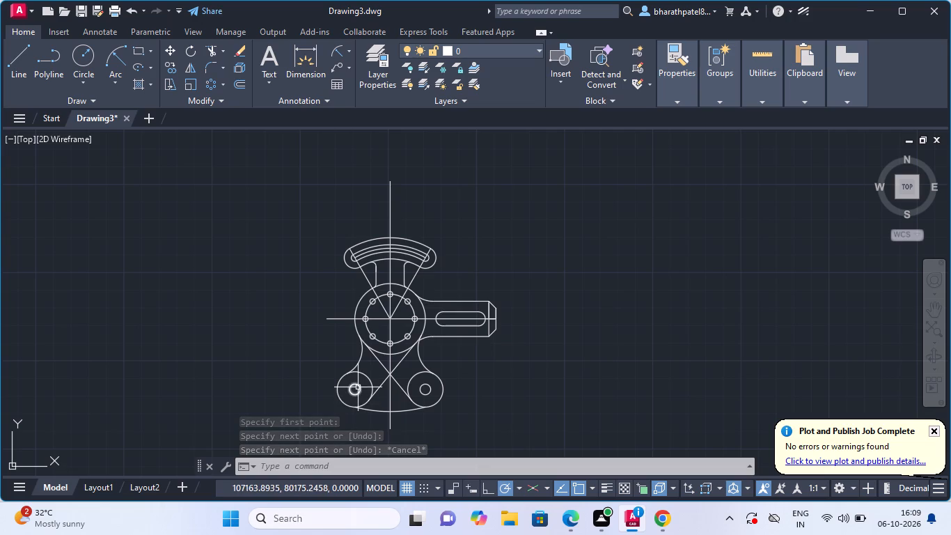
# Draw a horizontal centre line through the centres of both lower circles, extending it beyond the left and right outer circles.
pyautogui.press('space')
pyautogui.scroll(3, 428, 392)
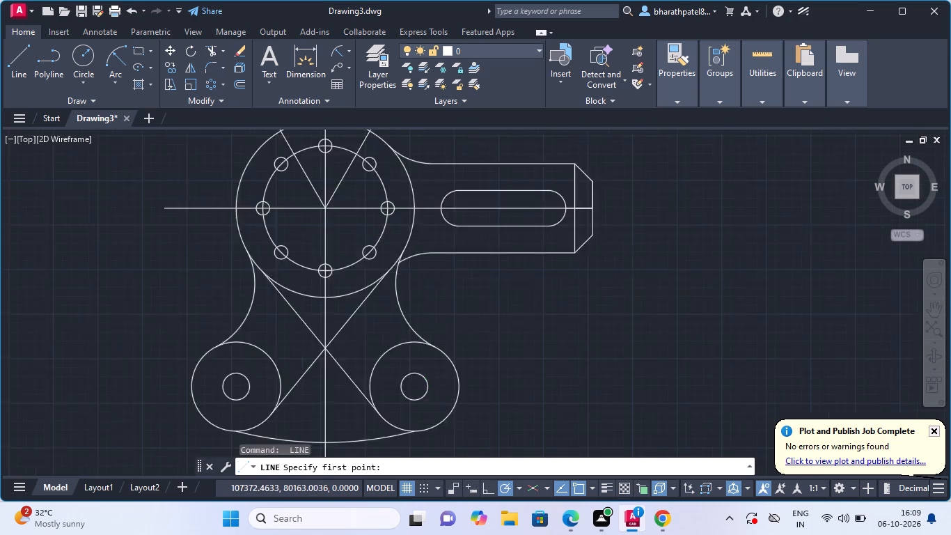
pyautogui.click(401, 385)
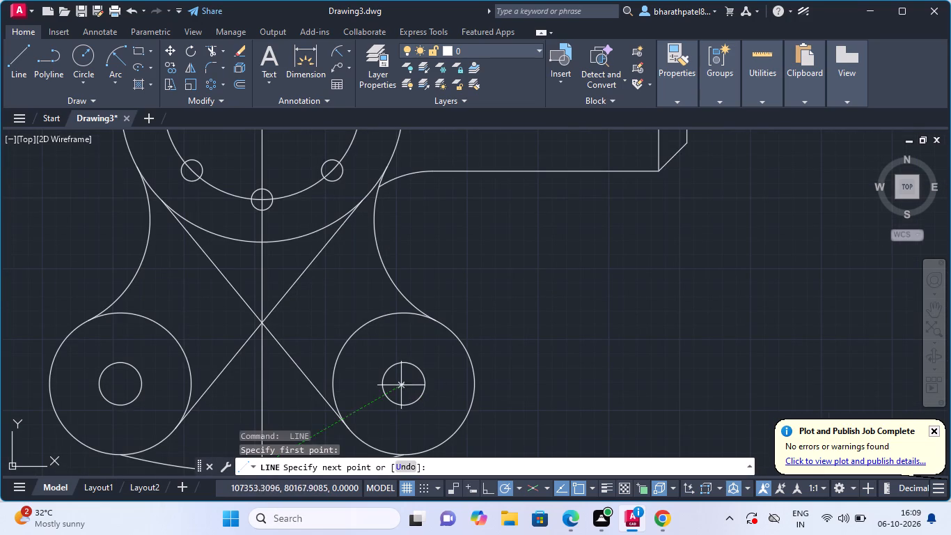
pyautogui.click(118, 384)
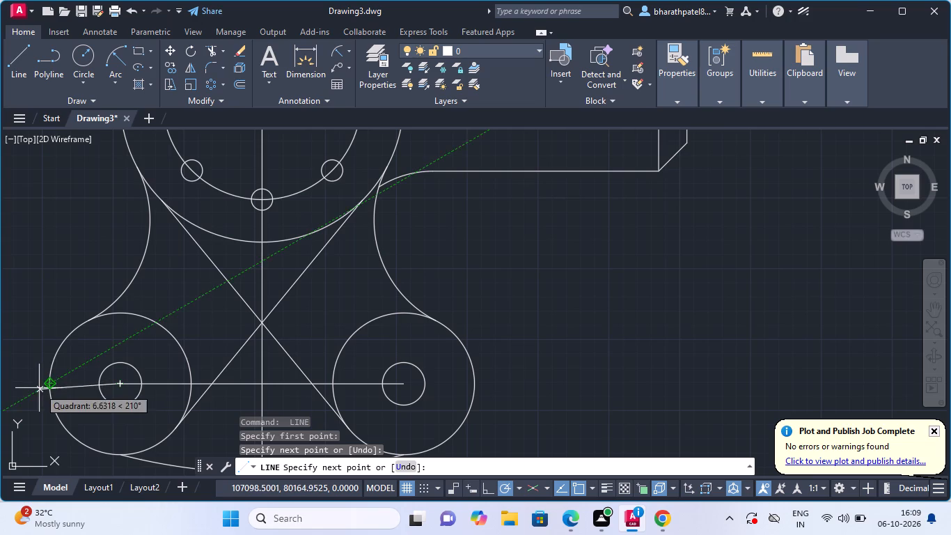
pyautogui.click(24, 381)
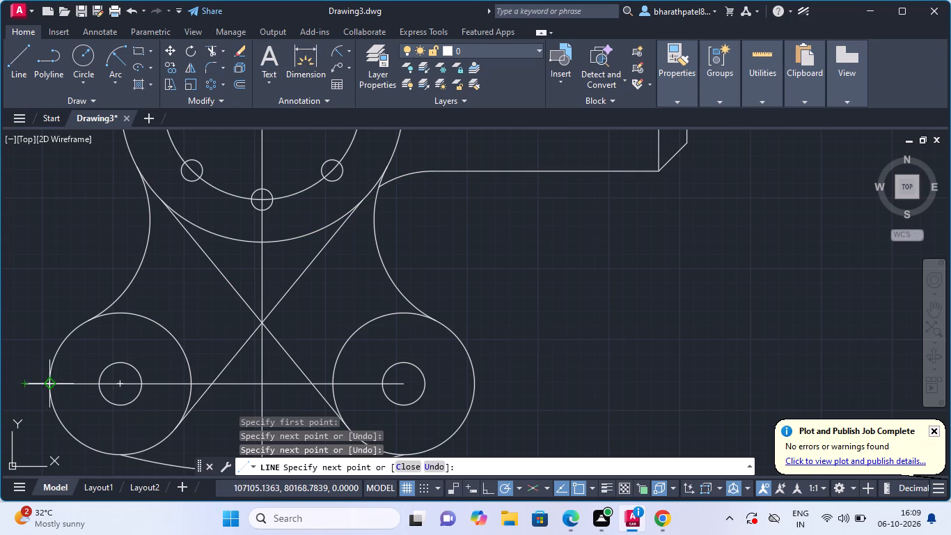
pyautogui.press('Escape')
pyautogui.press('space')
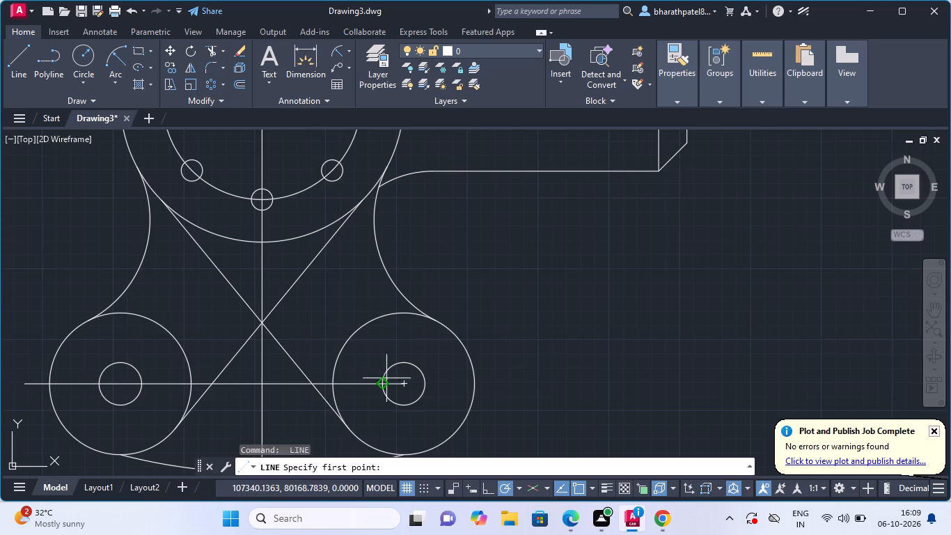
pyautogui.click(402, 385)
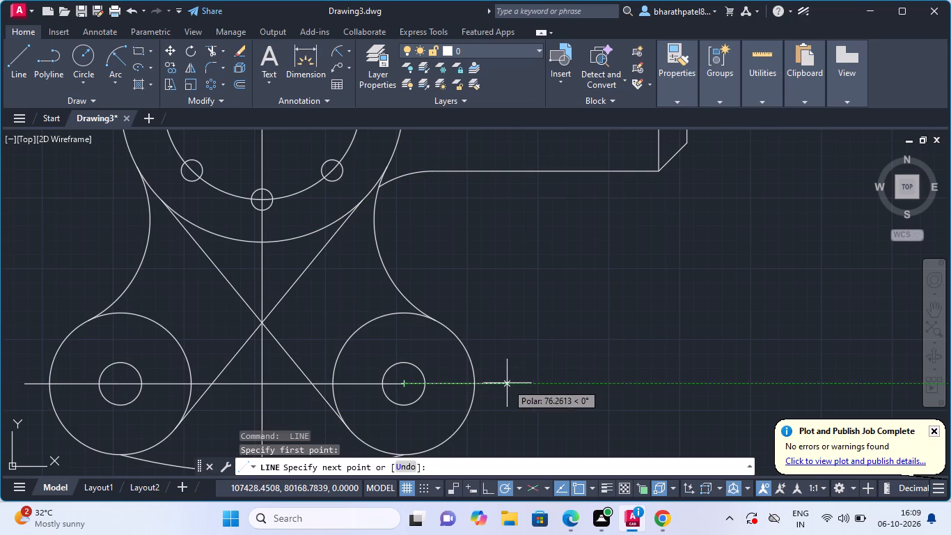
pyautogui.click(509, 383)
pyautogui.press('Escape')
# Set the current linetype to ACAD_ISO02W100.
pyautogui.scroll(-3, 529, 417)
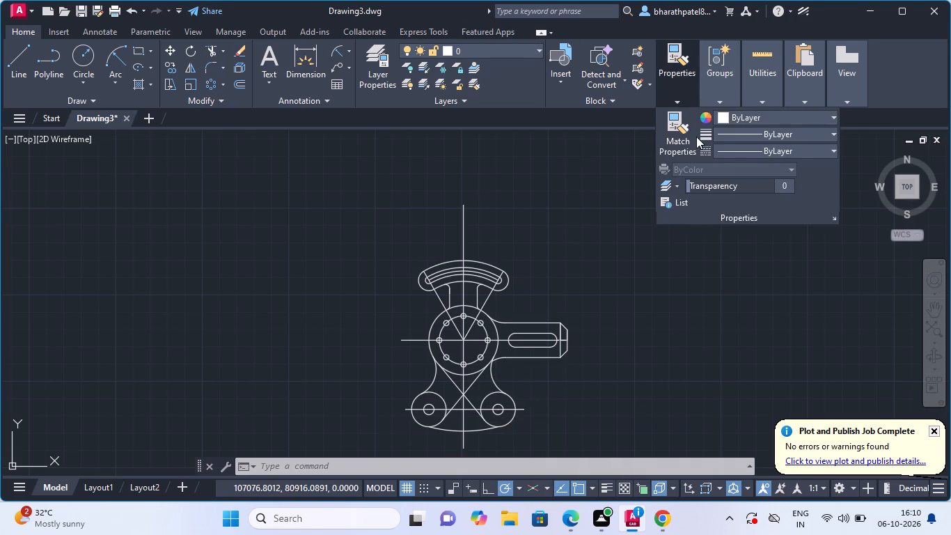
pyautogui.click(801, 146)
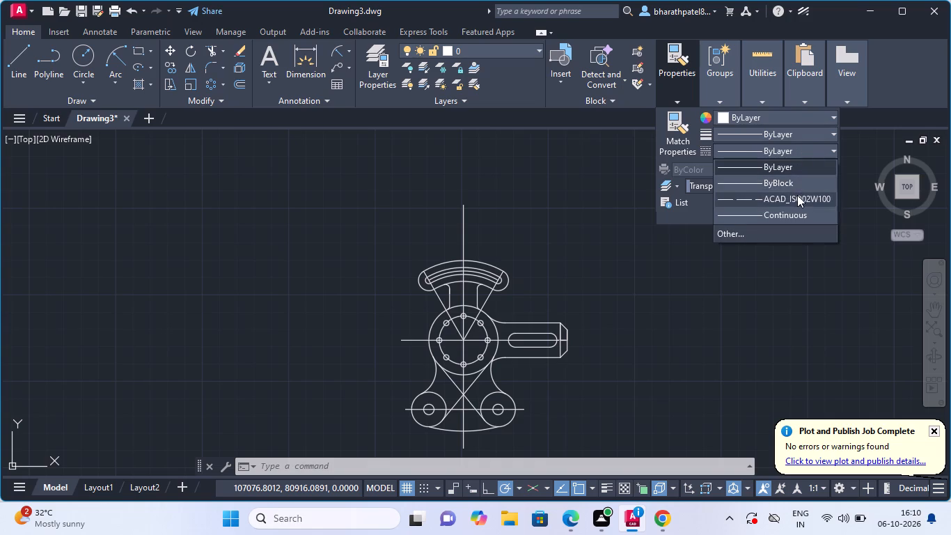
pyautogui.click(797, 195)
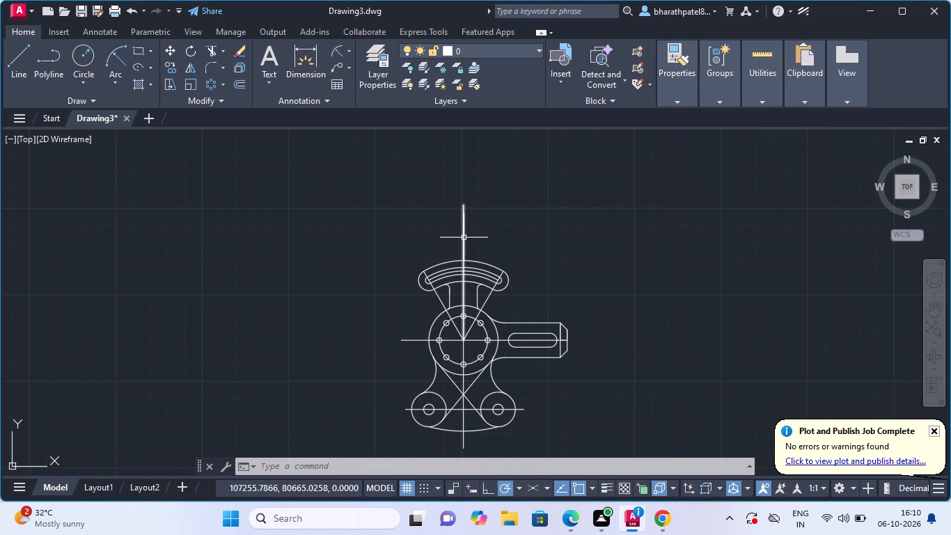
# Set the linetype of the vertical and horizontal centre lines, both angled sector lines and the bolt-hole pitch circle to ACAD_ISO02W100.
pyautogui.click(464, 238)
pyautogui.scroll(4, 459, 380)
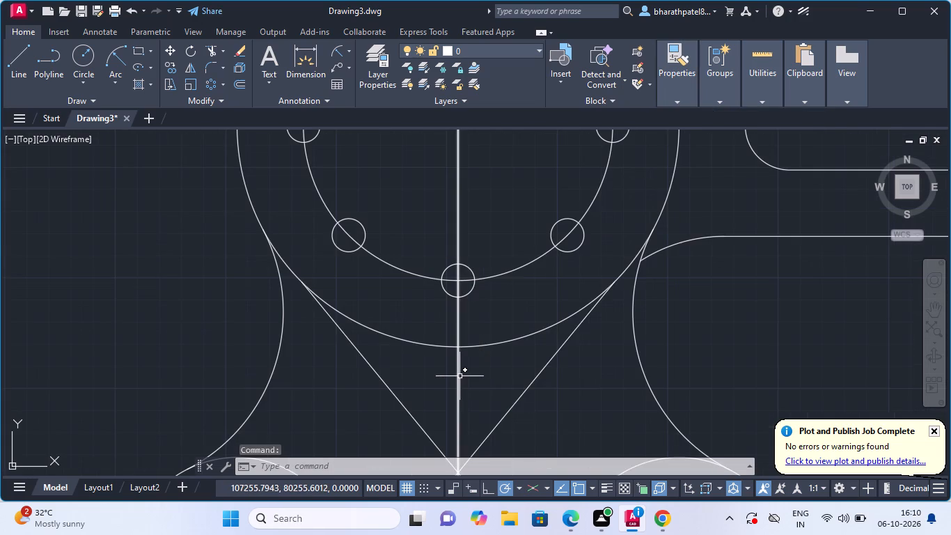
pyautogui.click(458, 377)
pyautogui.scroll(-5, 458, 377)
pyautogui.scroll(4, 472, 352)
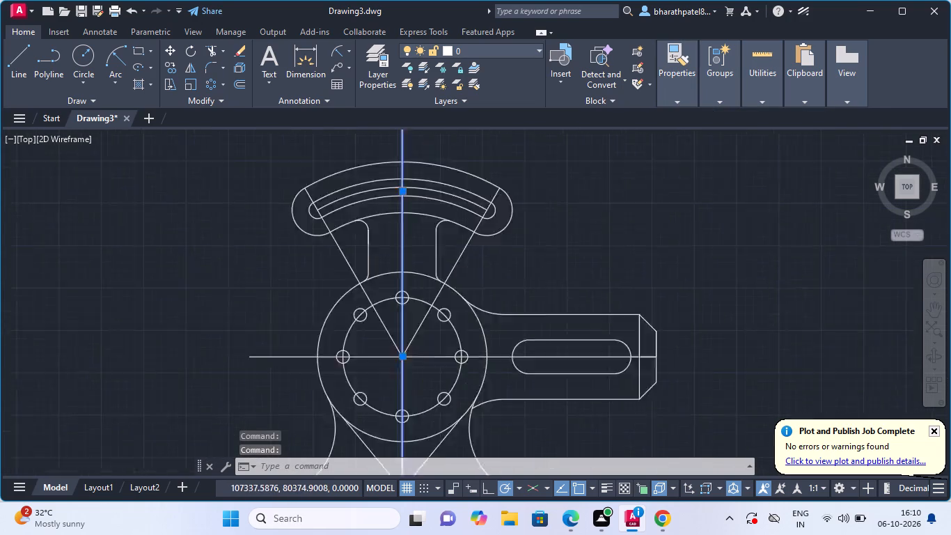
pyautogui.click(478, 359)
pyautogui.click(577, 359)
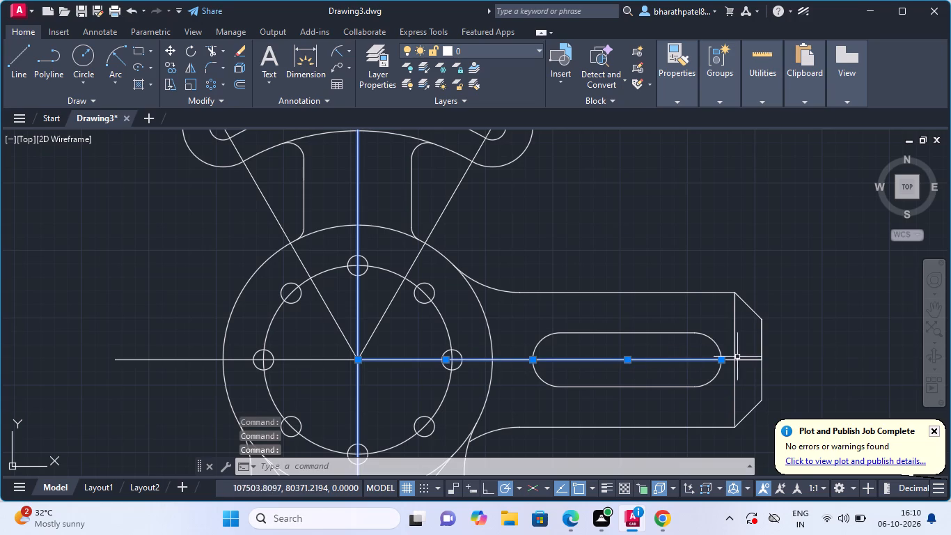
pyautogui.click(748, 359)
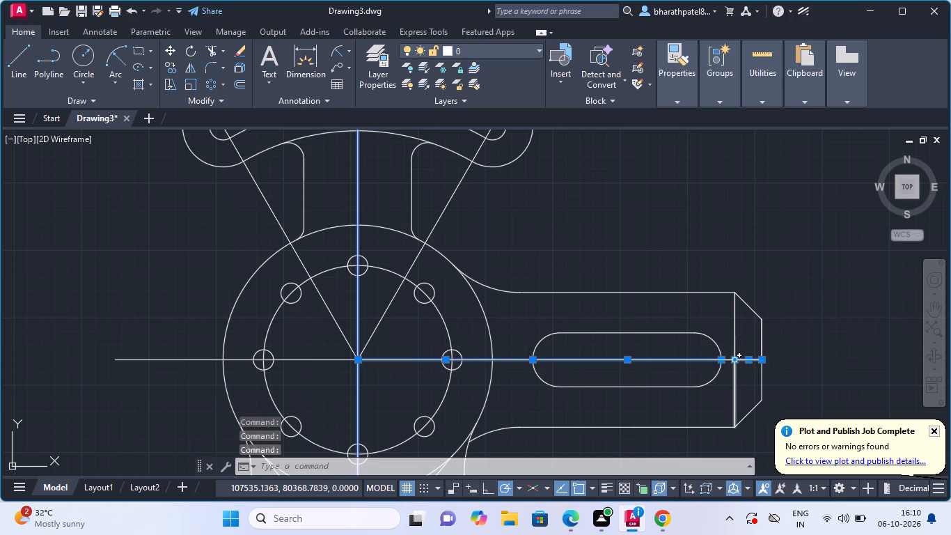
pyautogui.scroll(5, 734, 361)
pyautogui.click(634, 348)
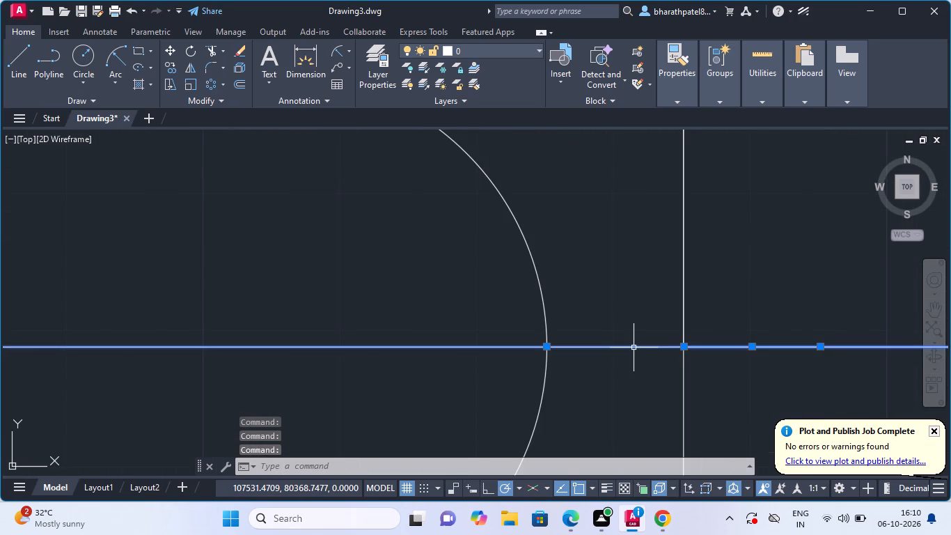
pyautogui.scroll(-5, 673, 313)
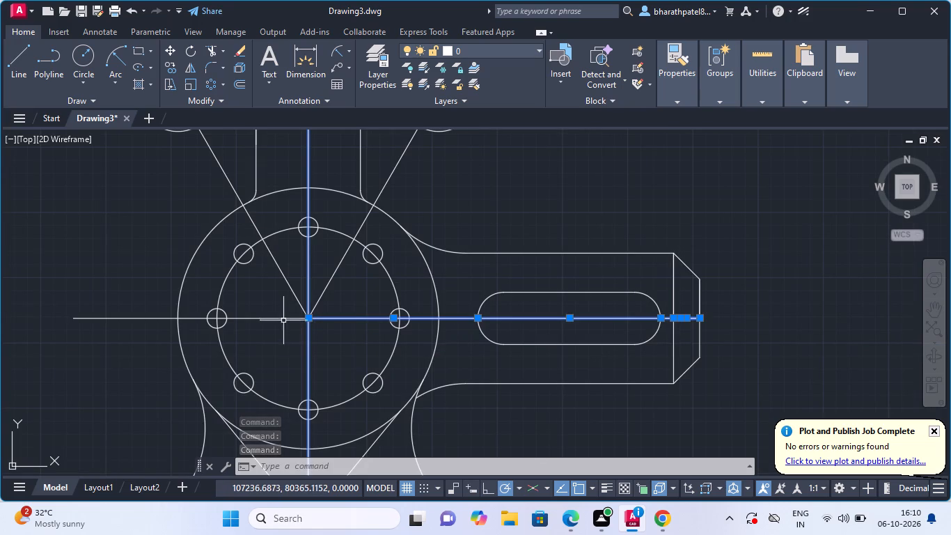
pyautogui.click(281, 318)
pyautogui.scroll(-2, 340, 275)
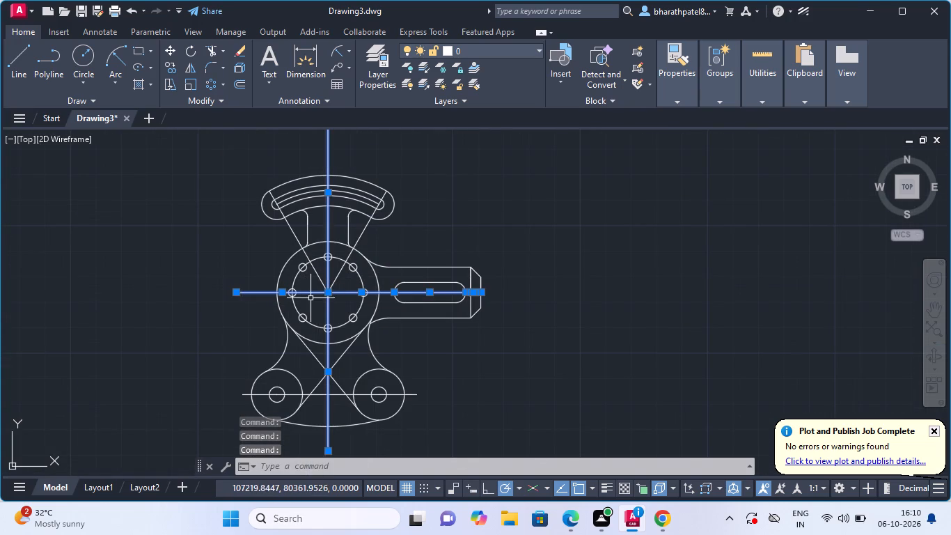
pyautogui.click(294, 235)
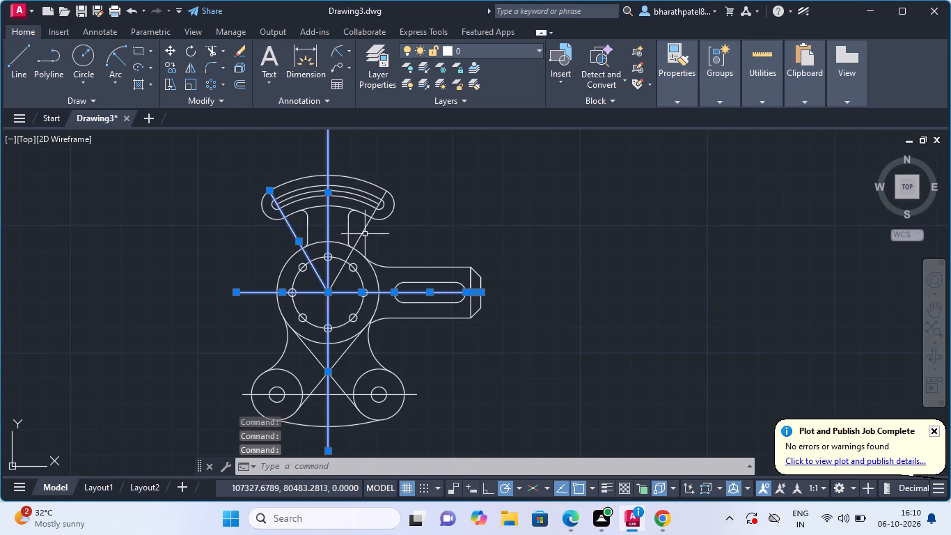
pyautogui.click(361, 239)
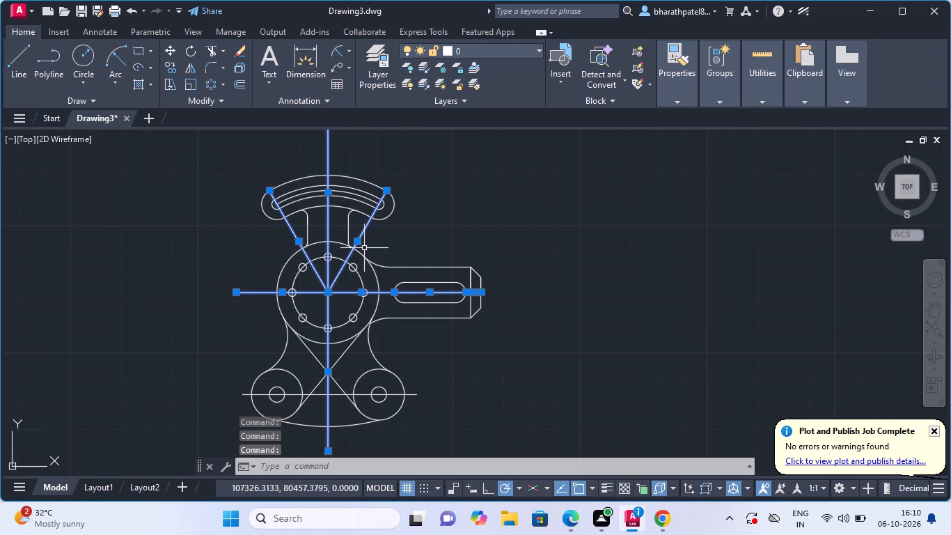
pyautogui.scroll(-2, 366, 248)
pyautogui.scroll(3, 323, 318)
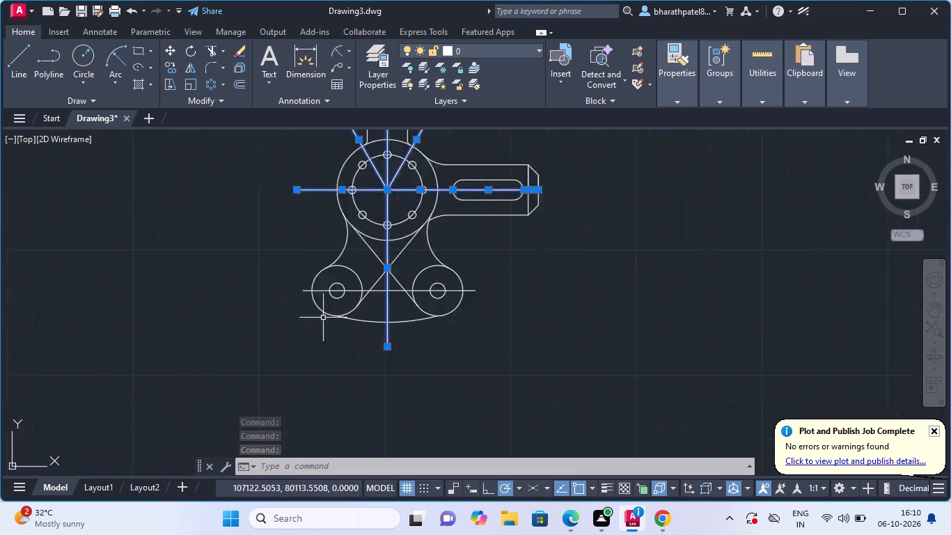
pyautogui.click(316, 277)
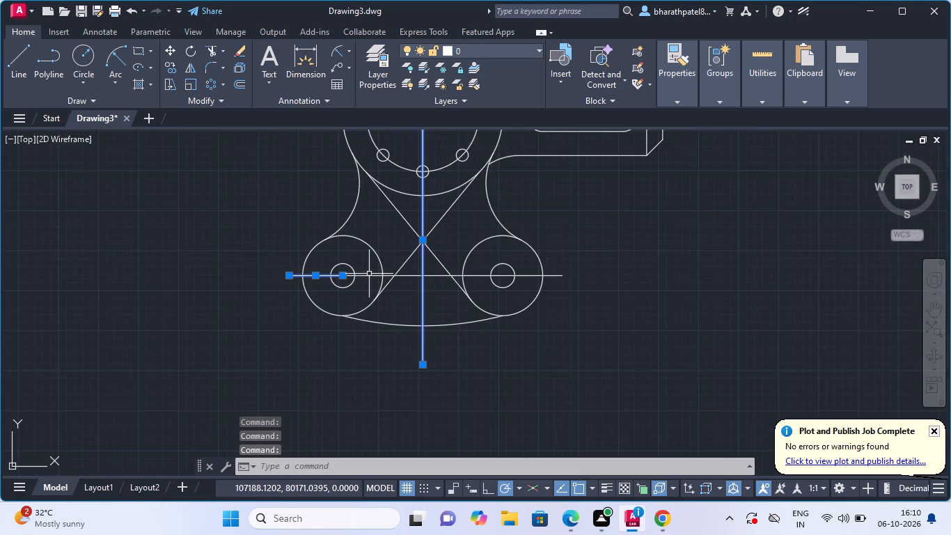
pyautogui.click(371, 274)
pyautogui.click(535, 277)
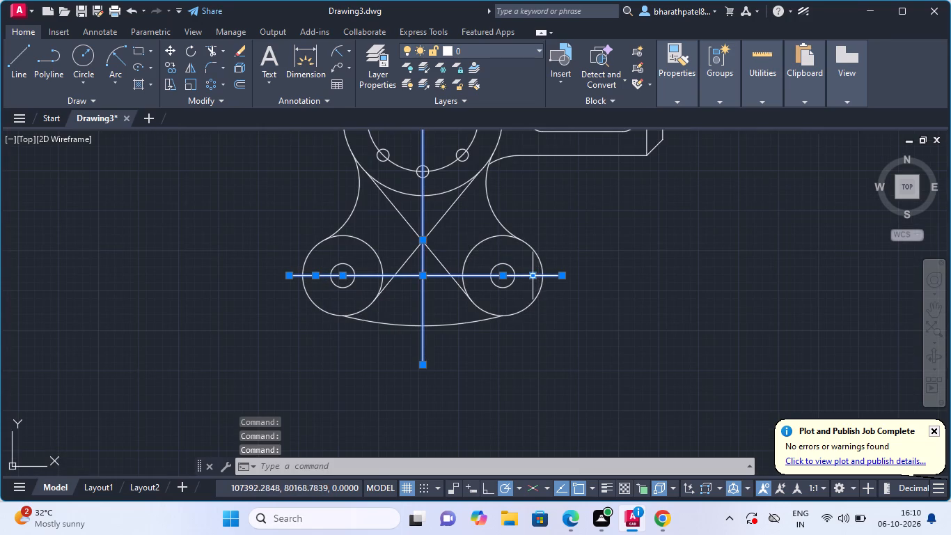
pyautogui.scroll(-2, 478, 236)
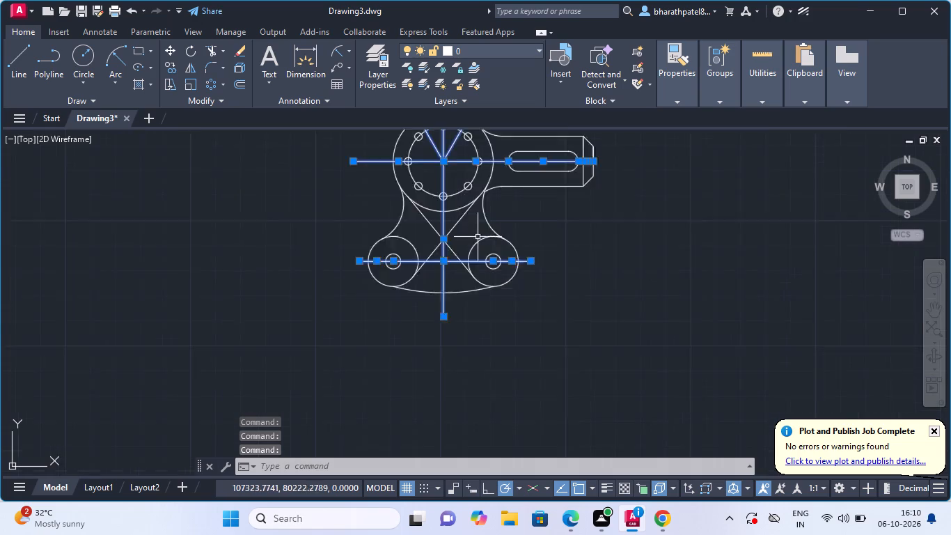
pyautogui.scroll(3, 459, 162)
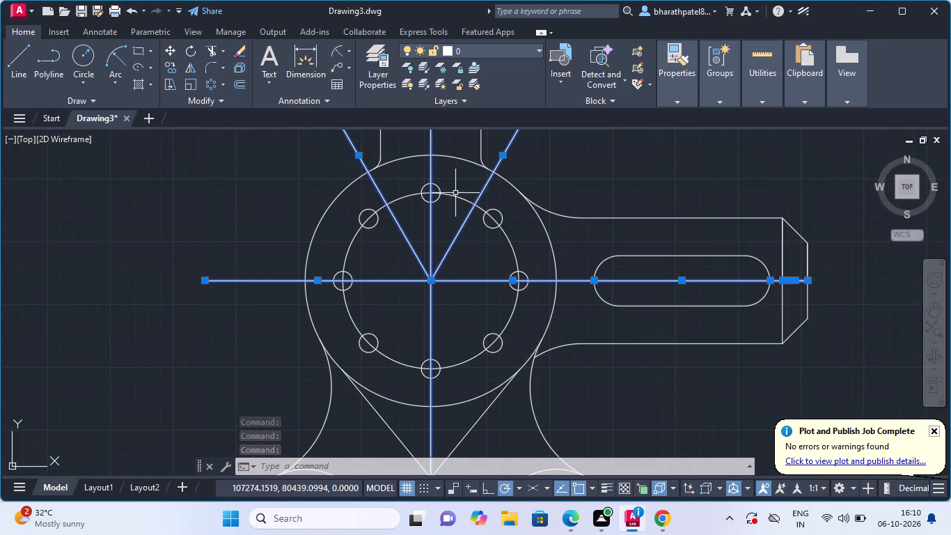
pyautogui.click(456, 196)
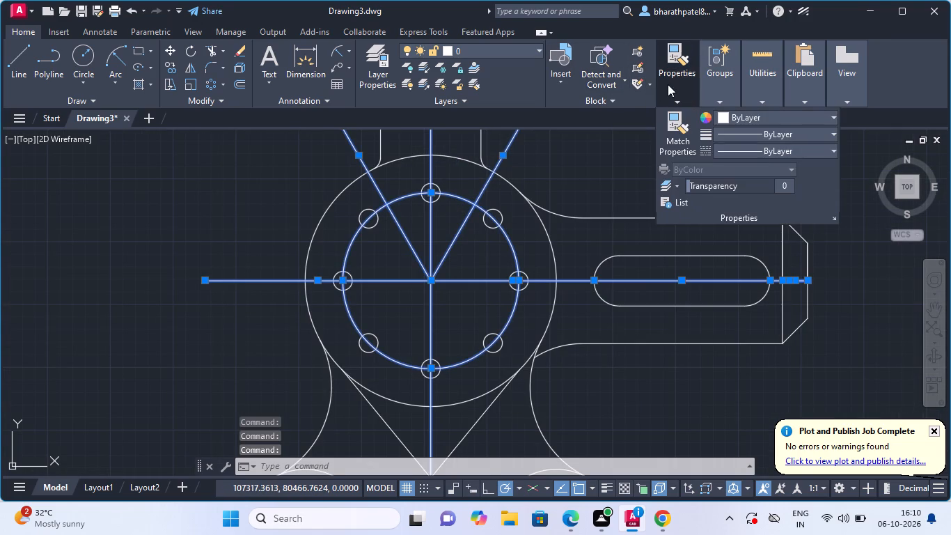
pyautogui.click(808, 150)
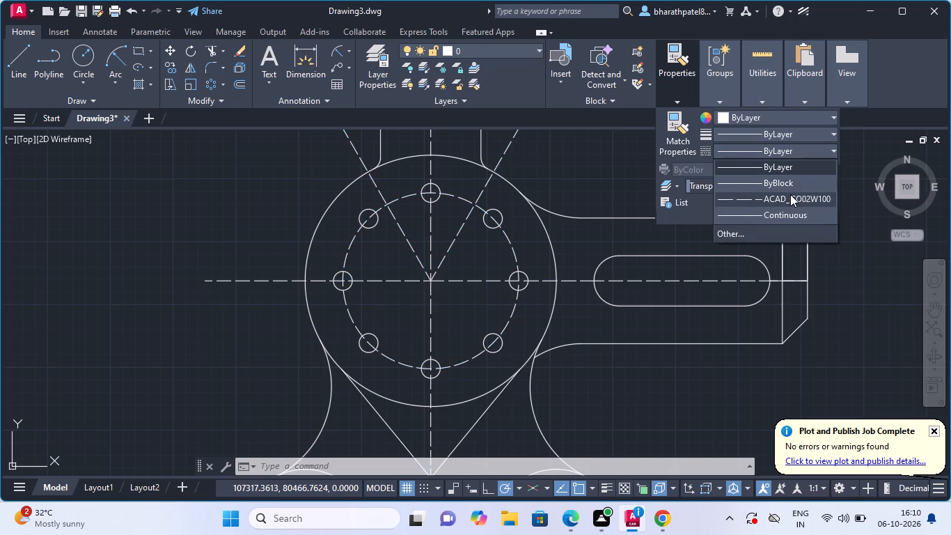
pyautogui.click(790, 194)
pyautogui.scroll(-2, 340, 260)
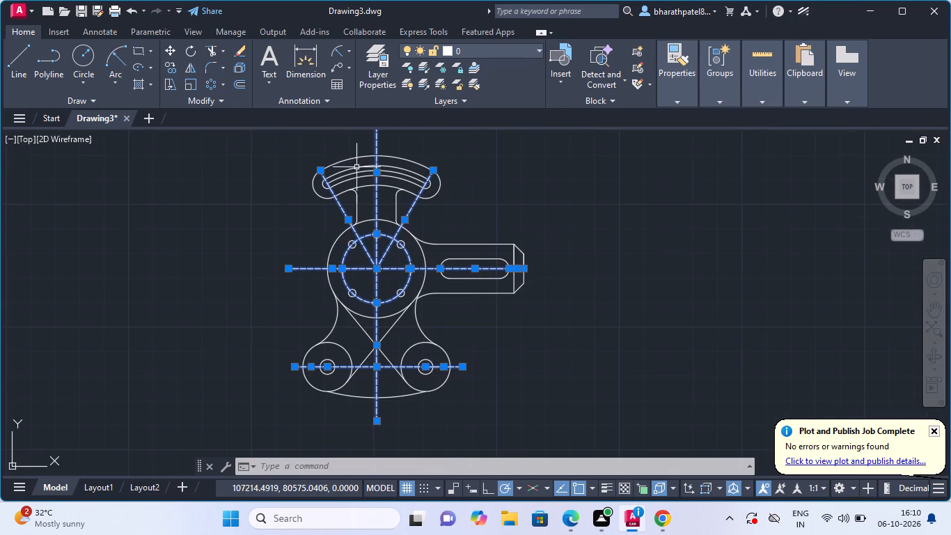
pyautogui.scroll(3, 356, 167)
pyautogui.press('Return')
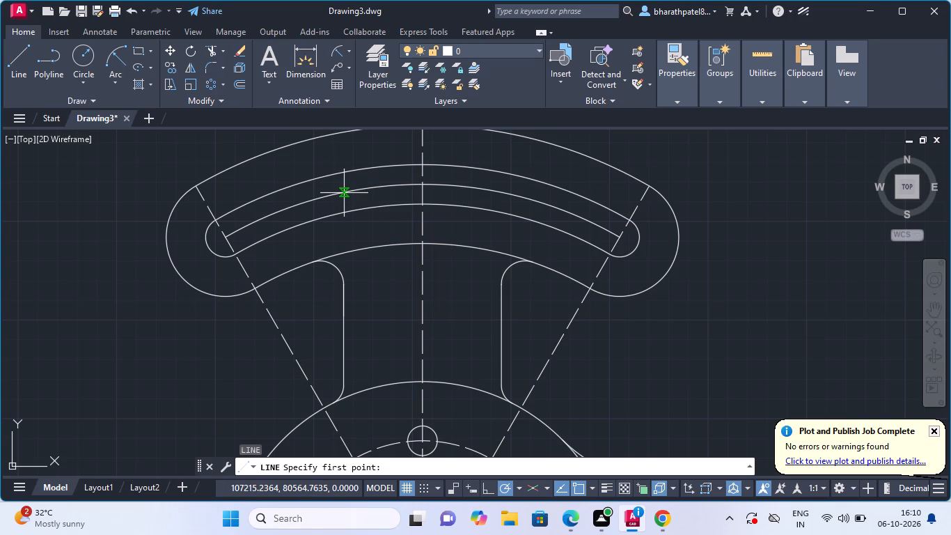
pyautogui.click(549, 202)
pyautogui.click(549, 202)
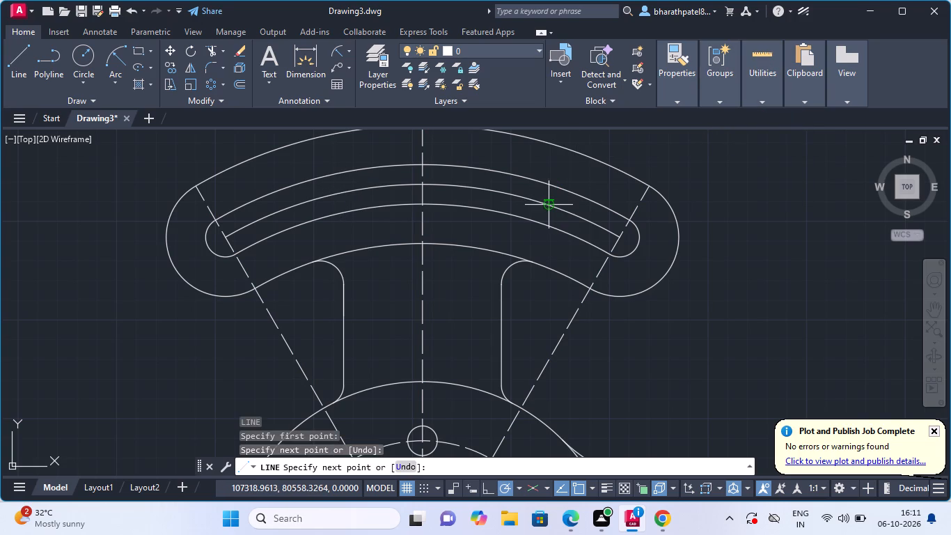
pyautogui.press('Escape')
# Set the linetype of the centre arc inside the upper curved slot to ACAD_ISO02W100.
pyautogui.click(461, 187)
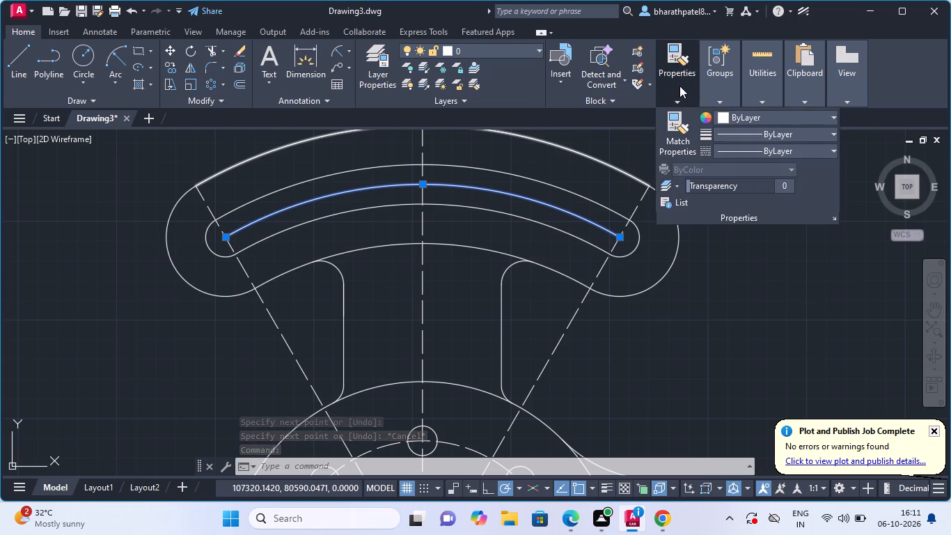
pyautogui.click(785, 150)
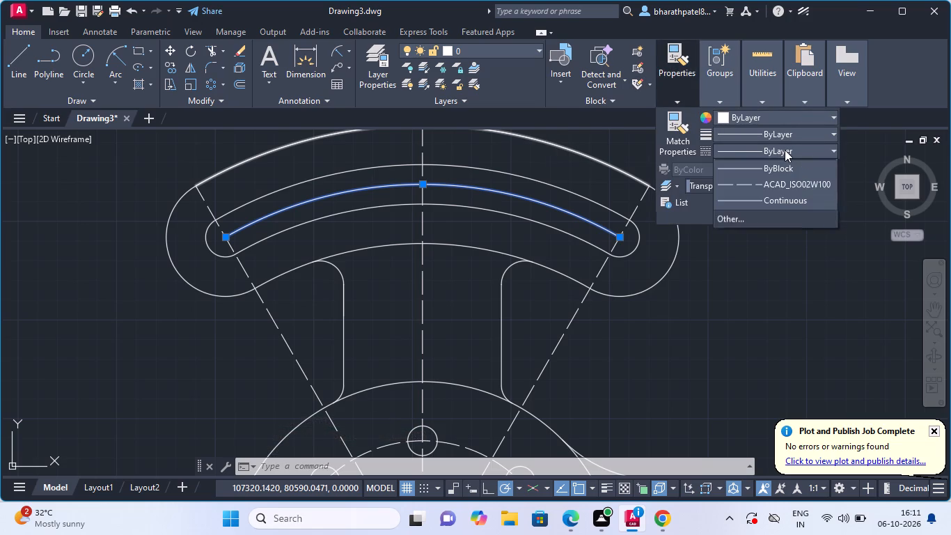
pyautogui.click(784, 195)
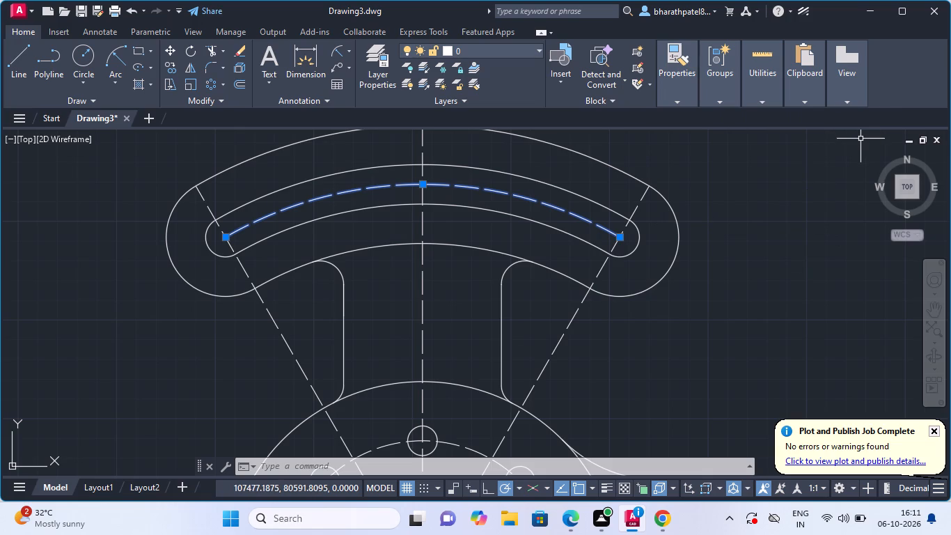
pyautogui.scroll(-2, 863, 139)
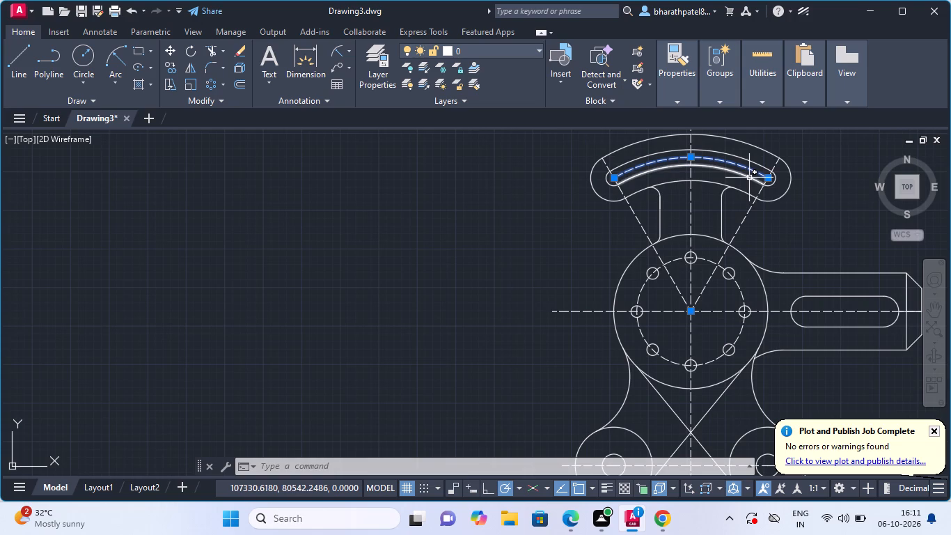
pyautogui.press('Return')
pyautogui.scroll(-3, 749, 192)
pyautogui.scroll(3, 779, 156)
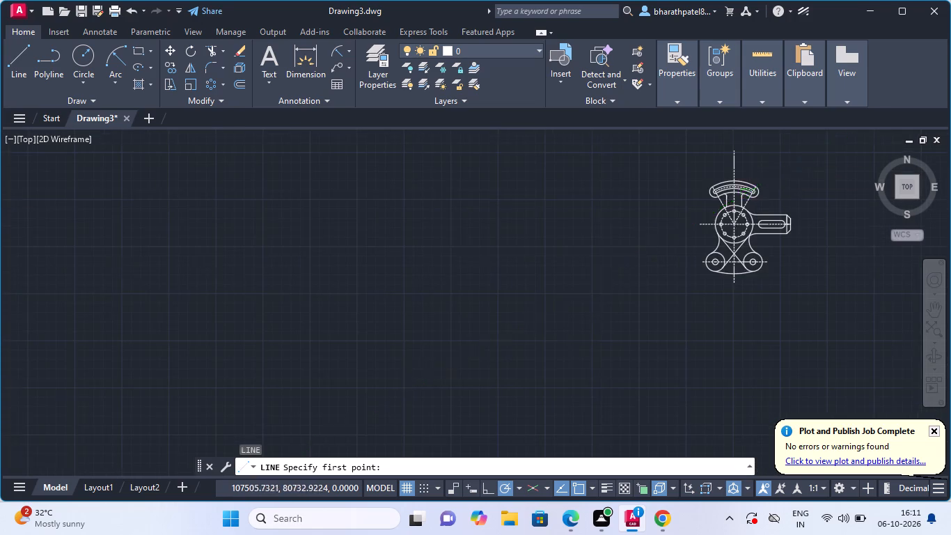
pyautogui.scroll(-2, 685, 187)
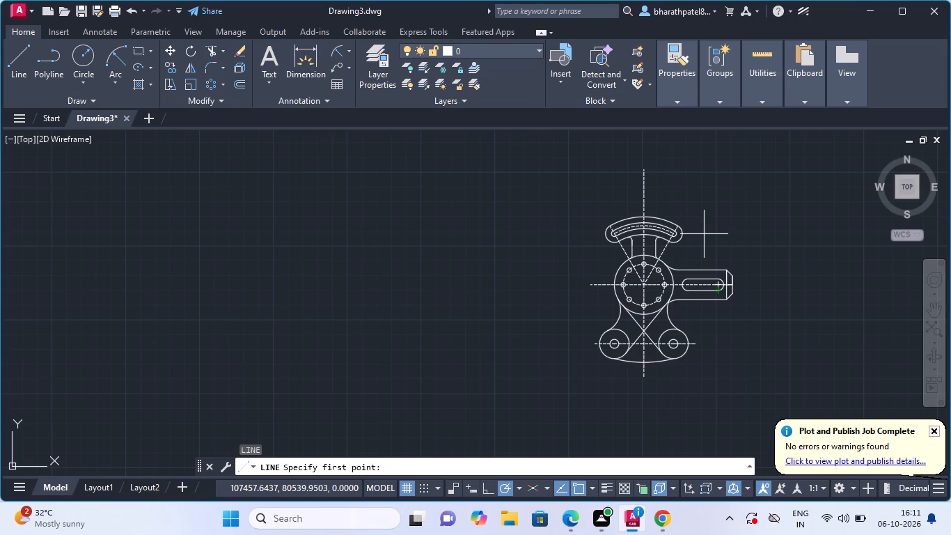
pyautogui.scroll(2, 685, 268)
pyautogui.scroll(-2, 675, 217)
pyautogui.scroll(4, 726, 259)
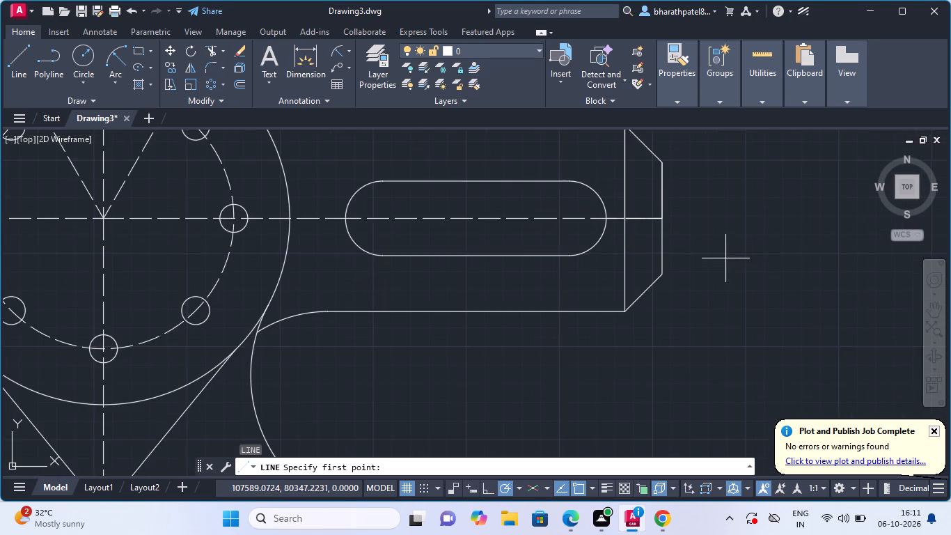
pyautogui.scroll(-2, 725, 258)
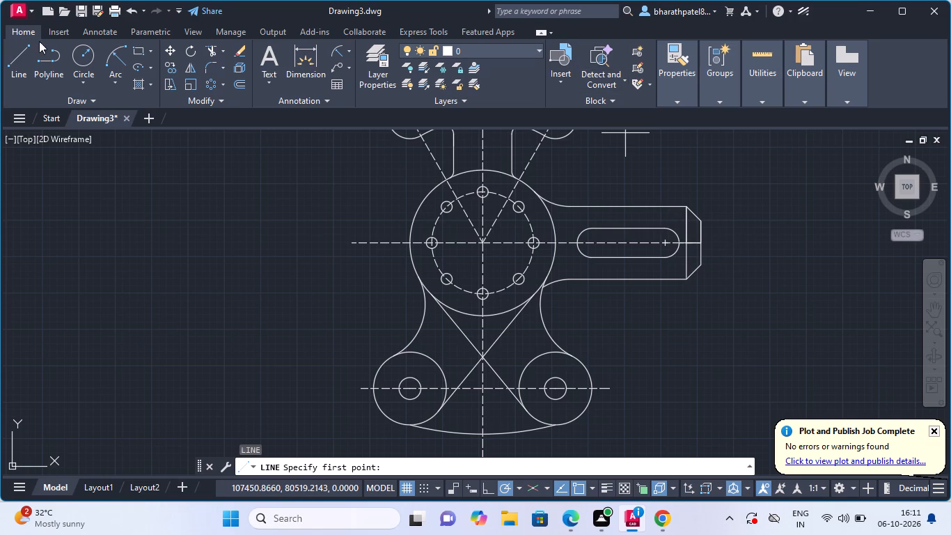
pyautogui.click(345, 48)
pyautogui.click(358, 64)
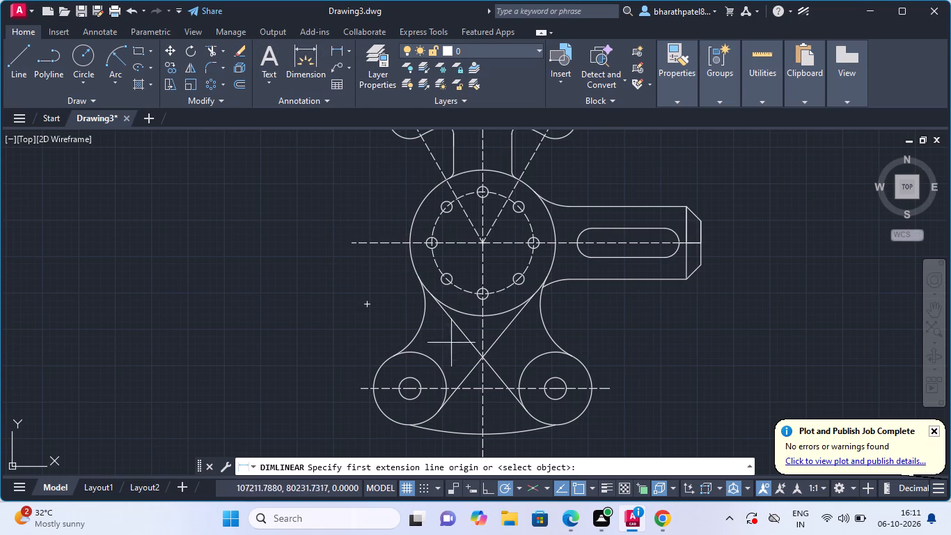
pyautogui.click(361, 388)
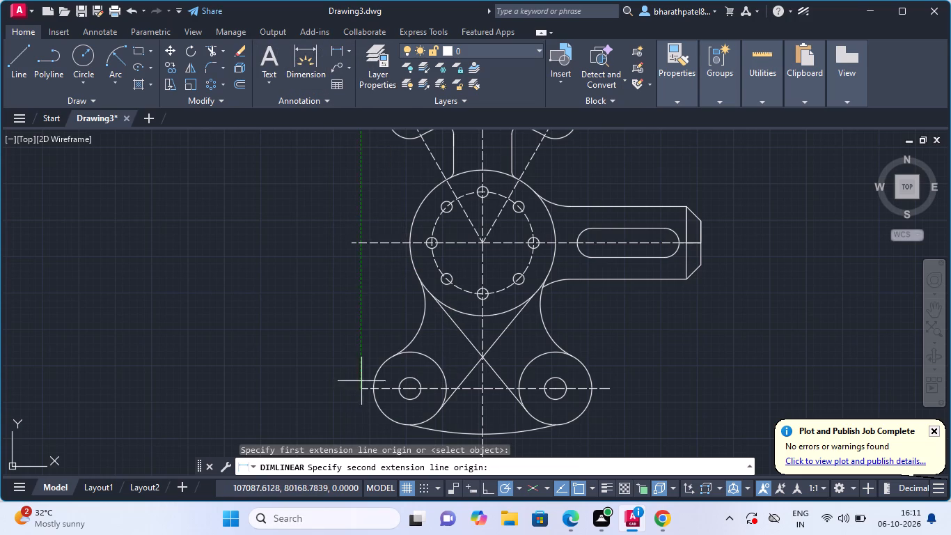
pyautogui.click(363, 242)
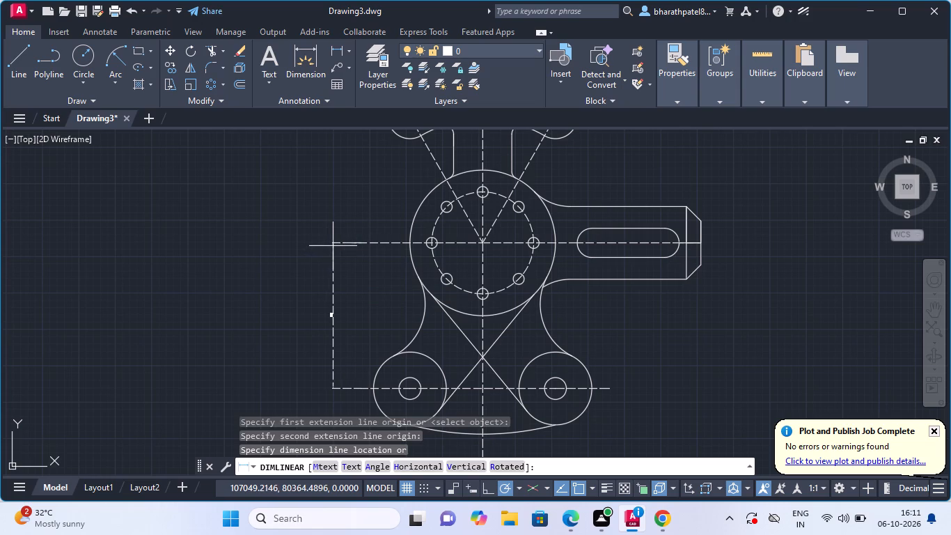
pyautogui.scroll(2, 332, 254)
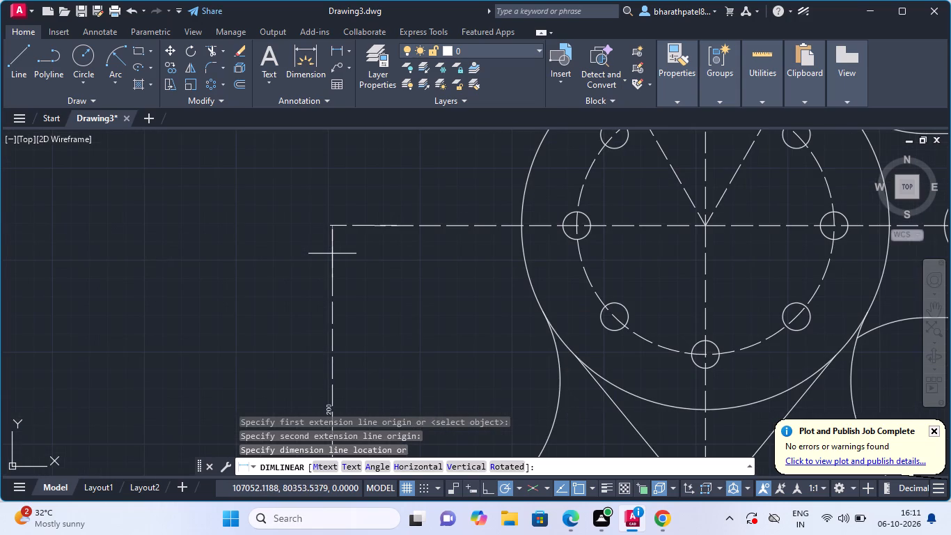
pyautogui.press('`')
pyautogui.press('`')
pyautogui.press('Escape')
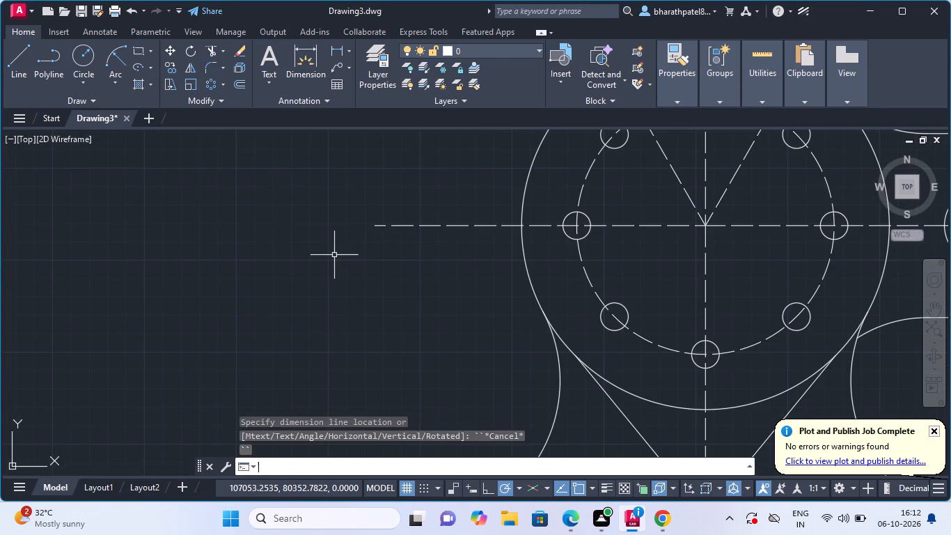
# Set the current linetype to ByLayer.
pyautogui.click(667, 81)
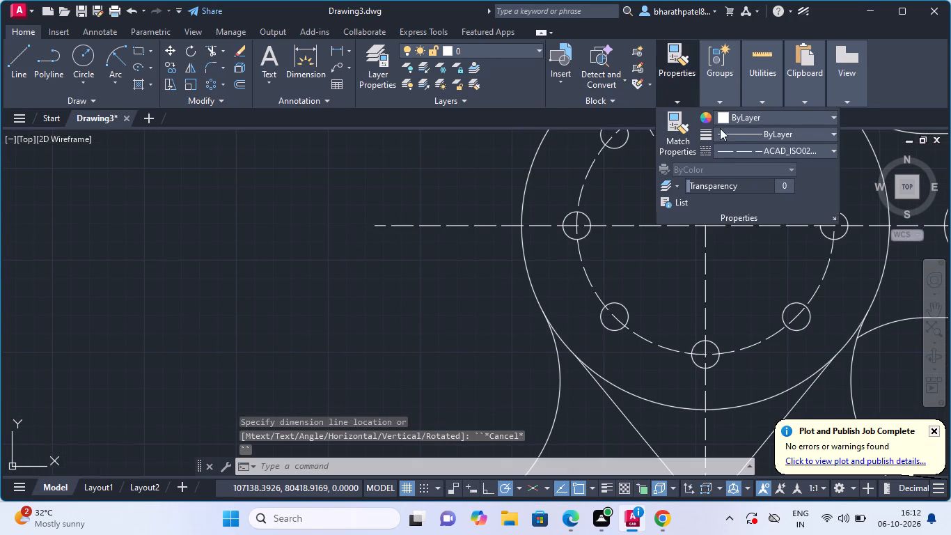
pyautogui.click(731, 150)
pyautogui.click(743, 169)
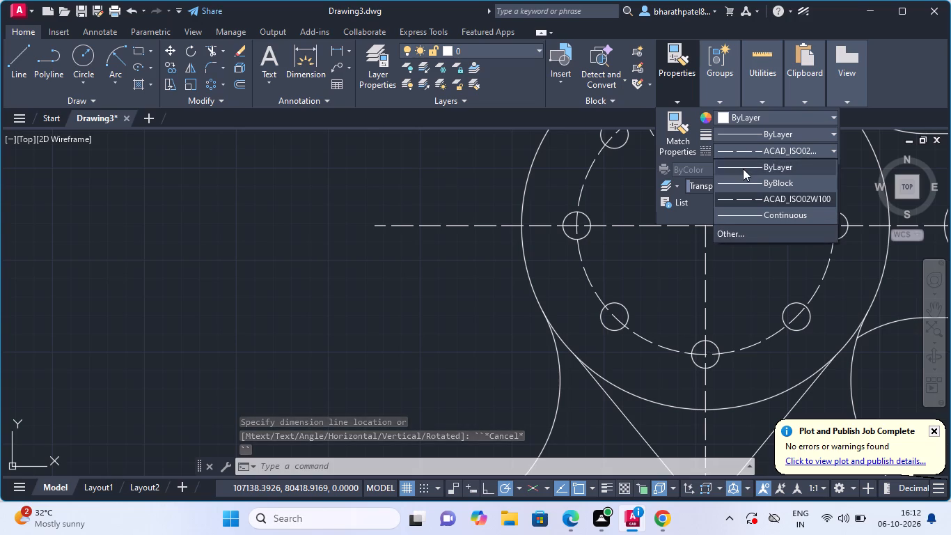
# Add a vertical linear dimension between the main horizontal centre line and the lower bosses' centre line, placed beside their outer ends.
pyautogui.scroll(-4, 434, 140)
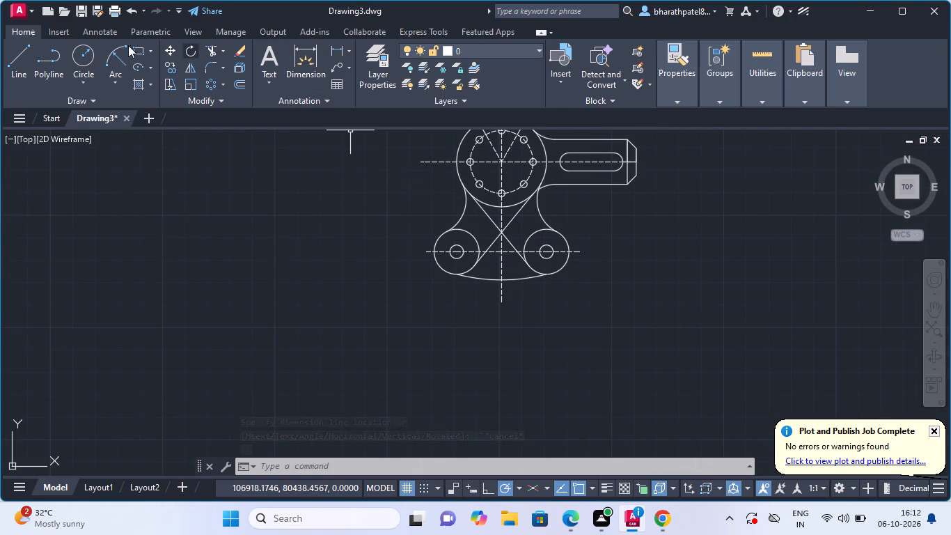
pyautogui.click(339, 47)
pyautogui.click(425, 251)
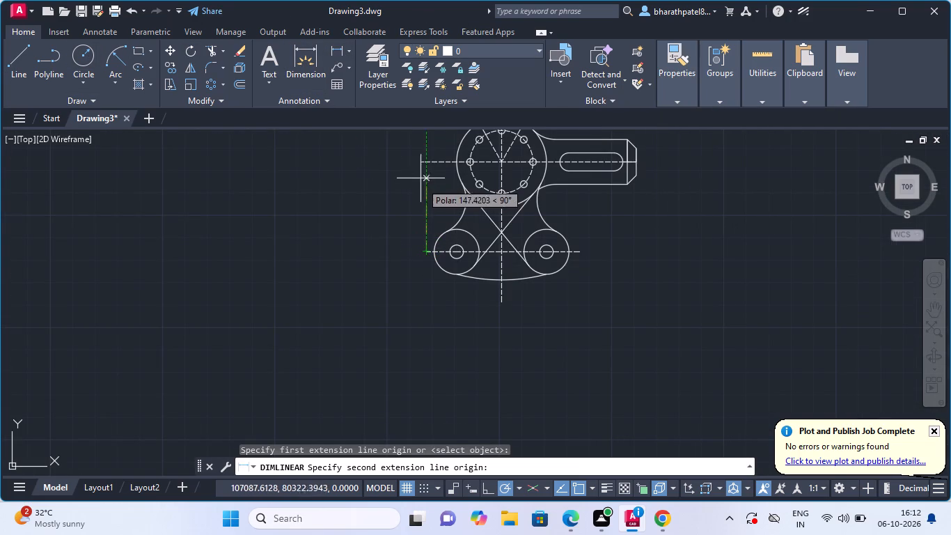
pyautogui.click(426, 163)
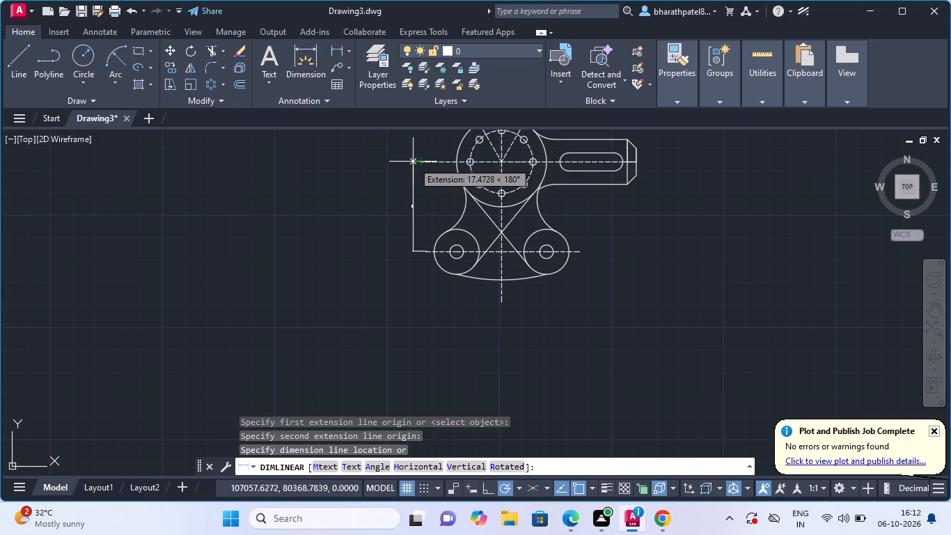
pyautogui.click(409, 162)
# Add a horizontal linear dimension between the centres of the two lower holes, placed between their centre line and the bottom arc.
pyautogui.scroll(3, 412, 167)
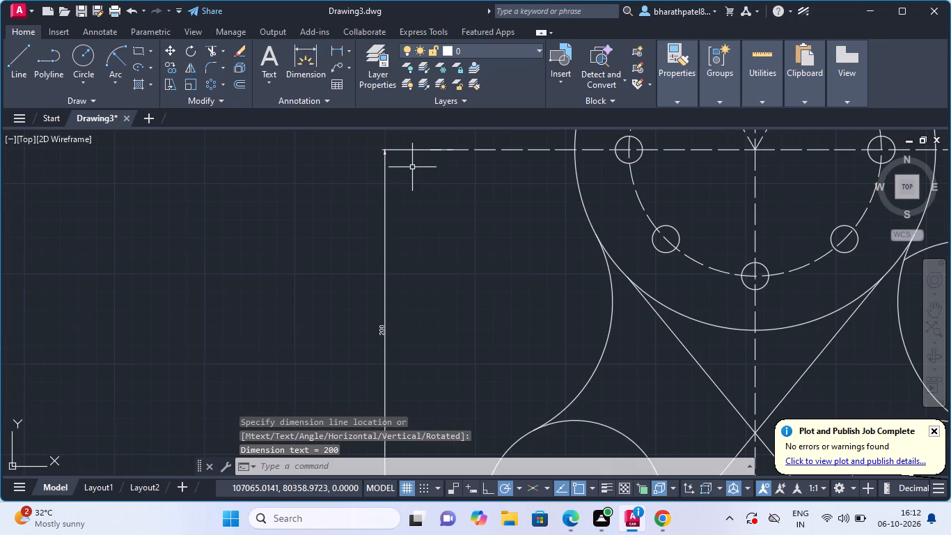
pyautogui.scroll(-3, 477, 265)
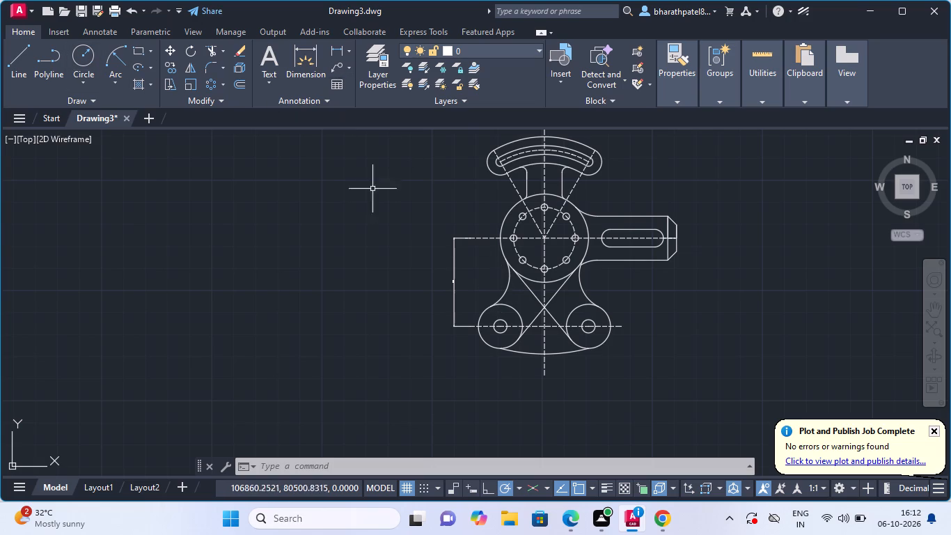
pyautogui.press('space')
pyautogui.scroll(3, 496, 323)
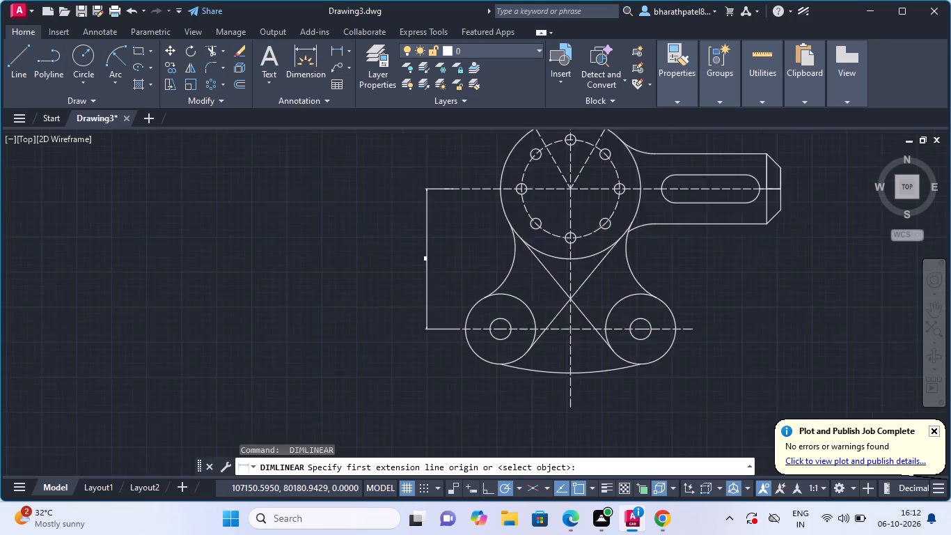
pyautogui.click(504, 337)
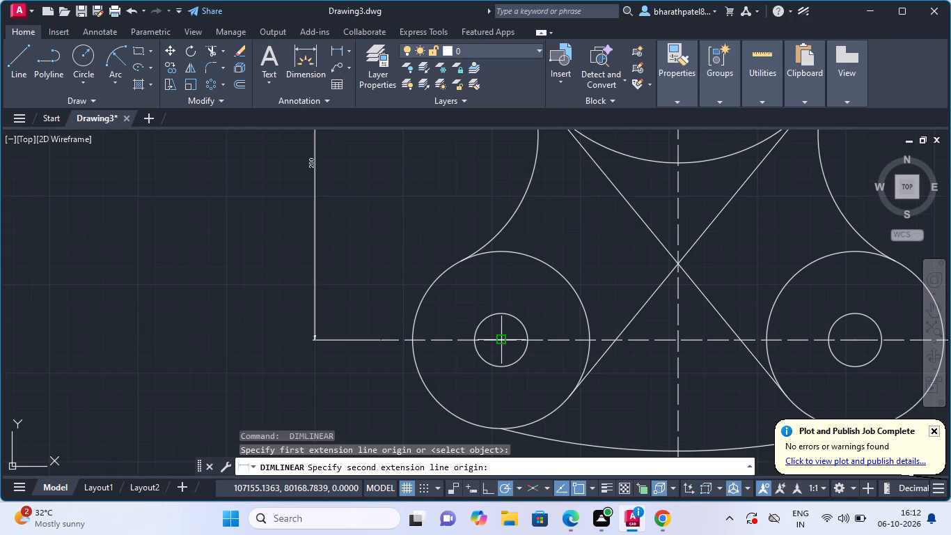
pyautogui.click(856, 339)
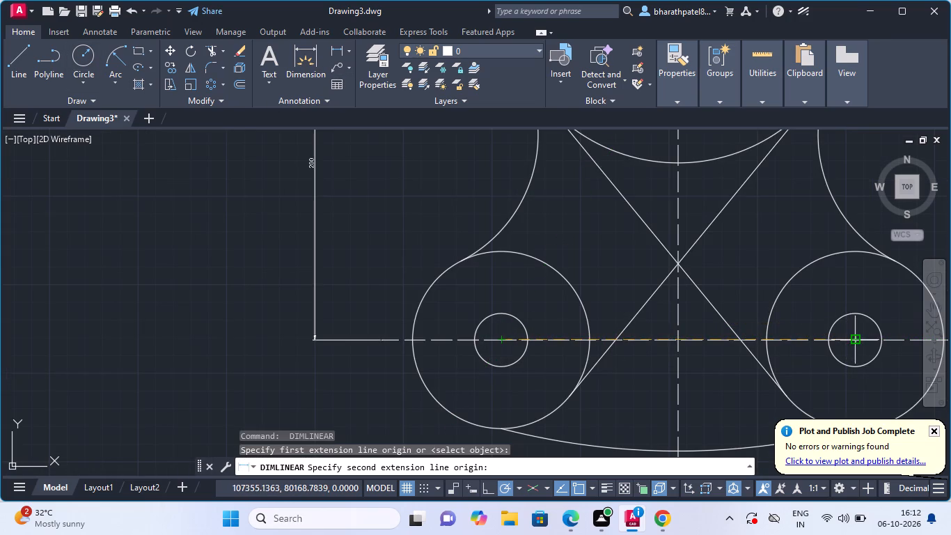
pyautogui.scroll(-3, 856, 339)
pyautogui.scroll(2, 850, 370)
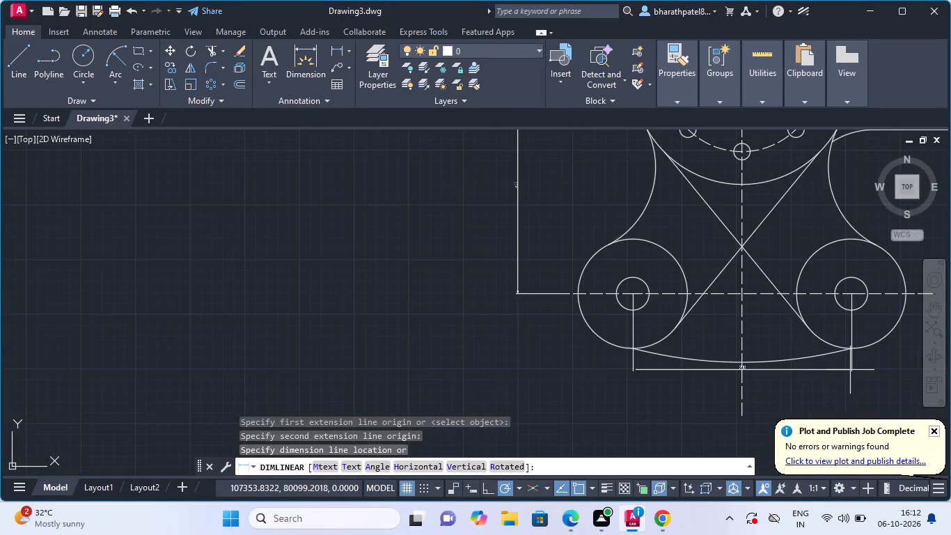
pyautogui.scroll(1, 850, 370)
pyautogui.click(835, 306)
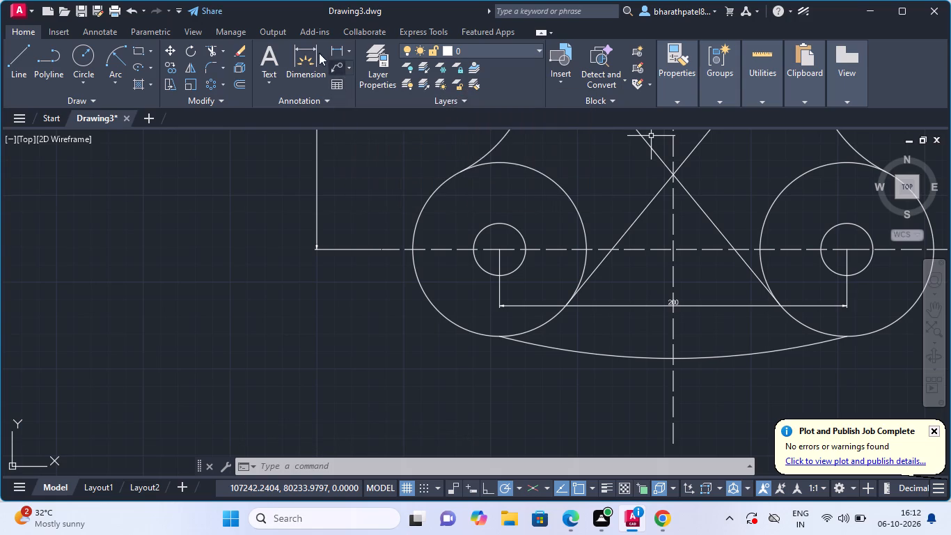
# Add a horizontal linear dimension from the bolt circle's centre to the slotted arm's chamfered end, placed below the whole part.
pyautogui.press('space')
pyautogui.scroll(-4, 495, 179)
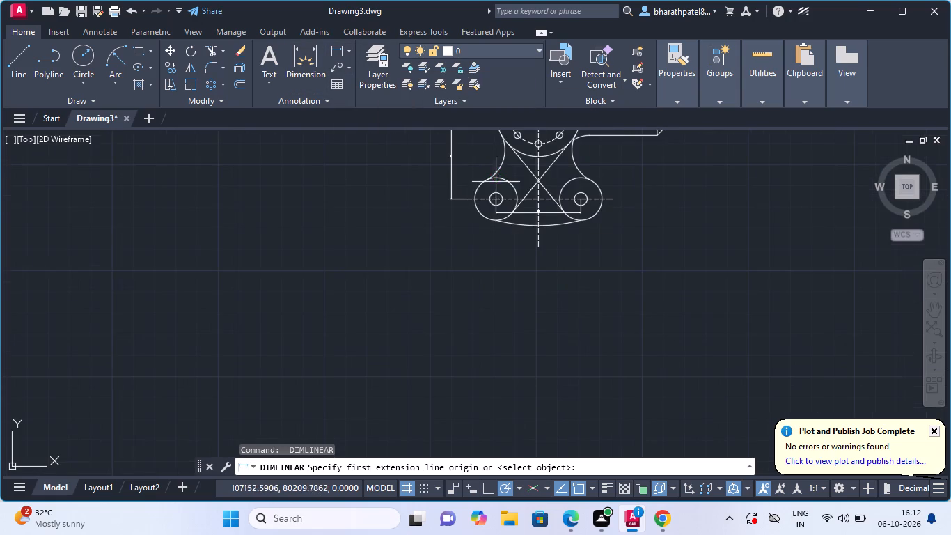
pyautogui.scroll(-2, 549, 149)
pyautogui.scroll(4, 559, 131)
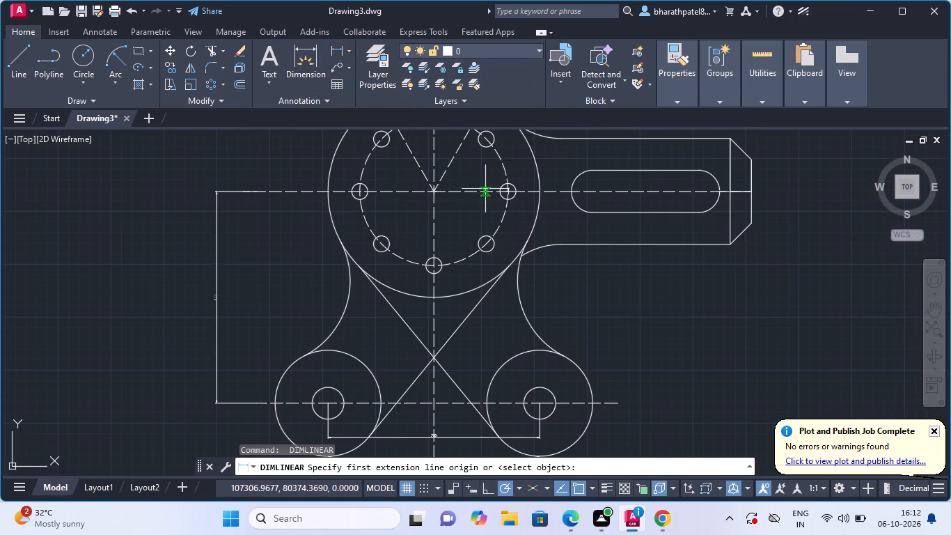
pyautogui.click(434, 192)
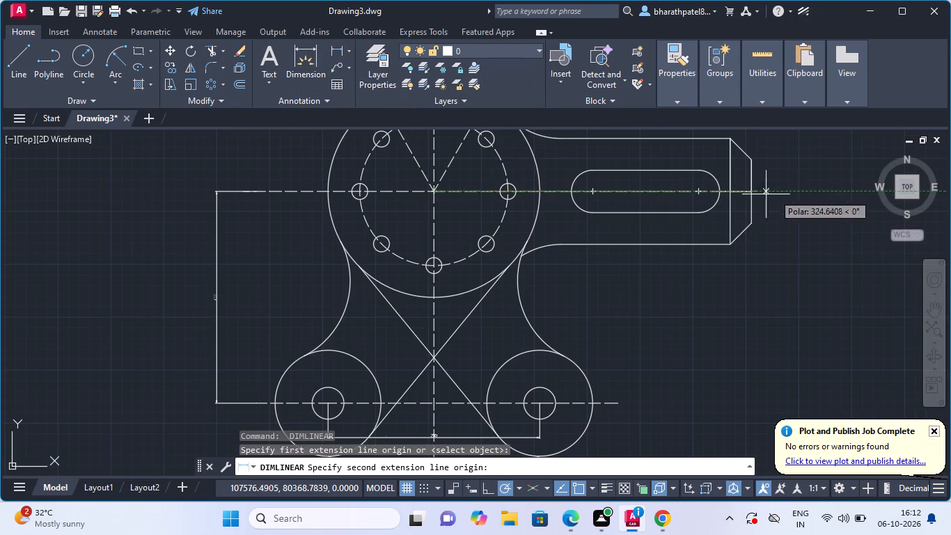
pyautogui.click(752, 192)
pyautogui.scroll(-4, 751, 192)
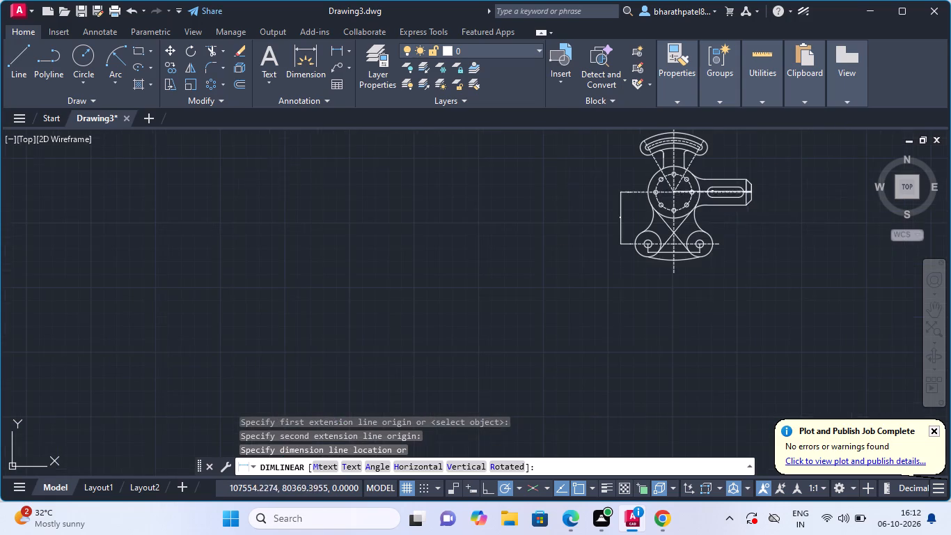
pyautogui.scroll(4, 739, 286)
pyautogui.scroll(-1, 717, 228)
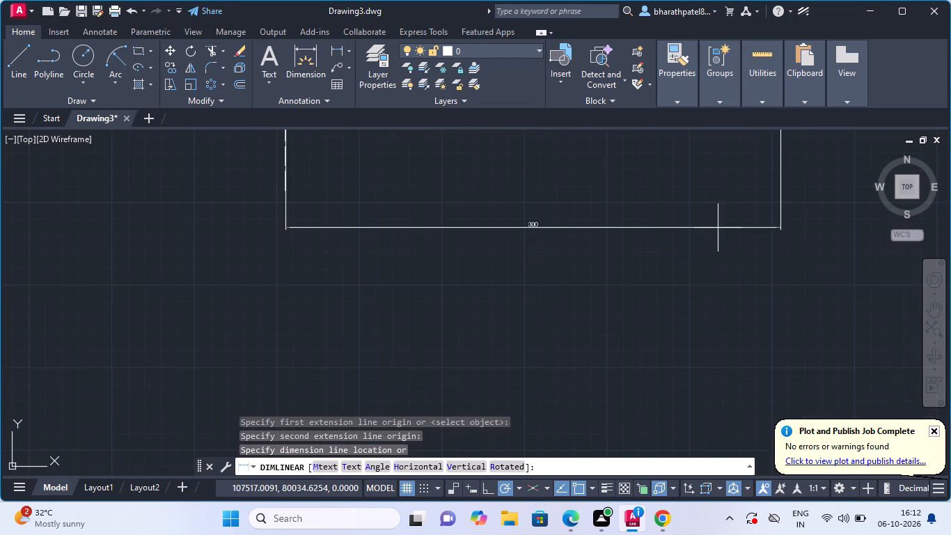
pyautogui.scroll(-2, 717, 228)
pyautogui.scroll(3, 717, 215)
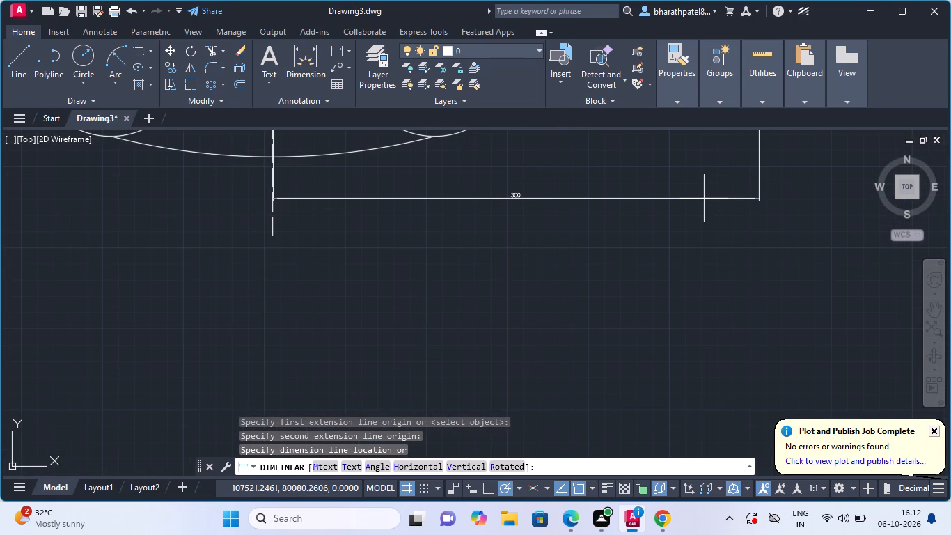
pyautogui.click(695, 235)
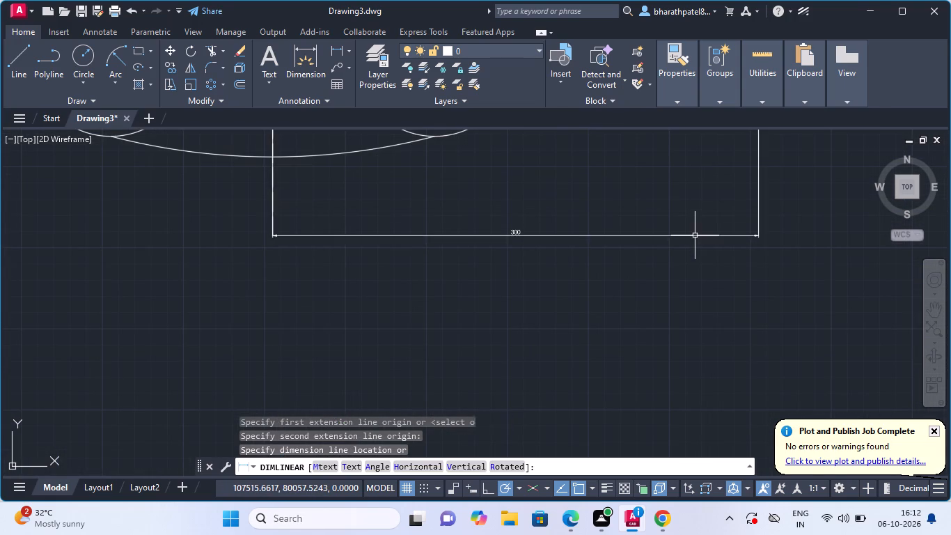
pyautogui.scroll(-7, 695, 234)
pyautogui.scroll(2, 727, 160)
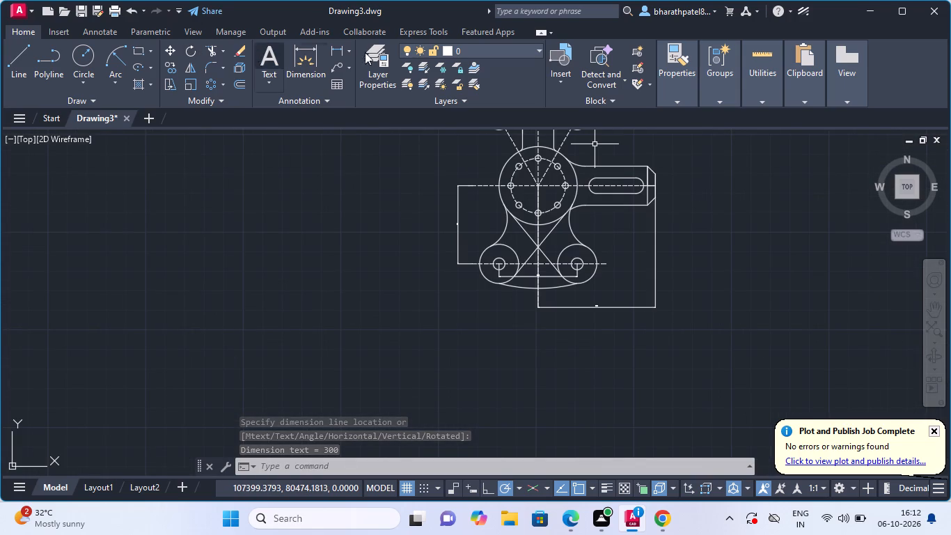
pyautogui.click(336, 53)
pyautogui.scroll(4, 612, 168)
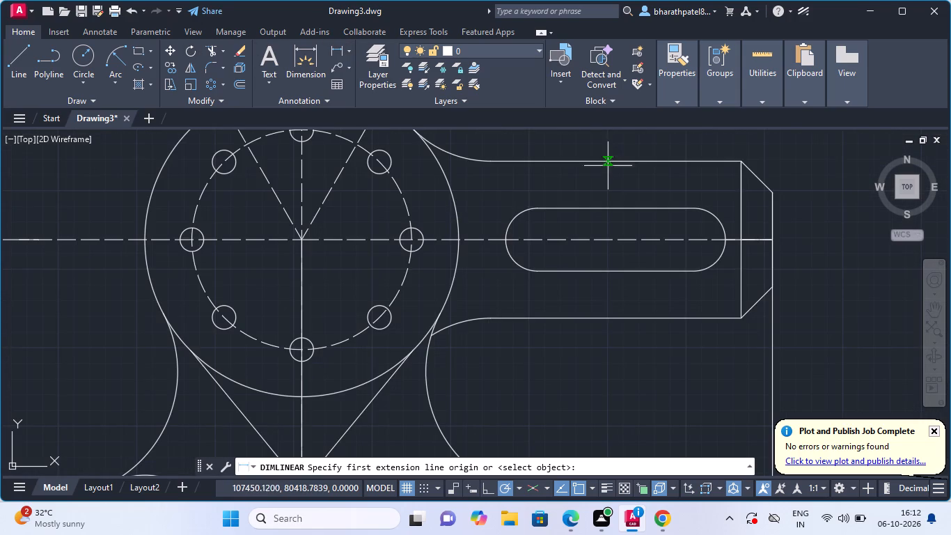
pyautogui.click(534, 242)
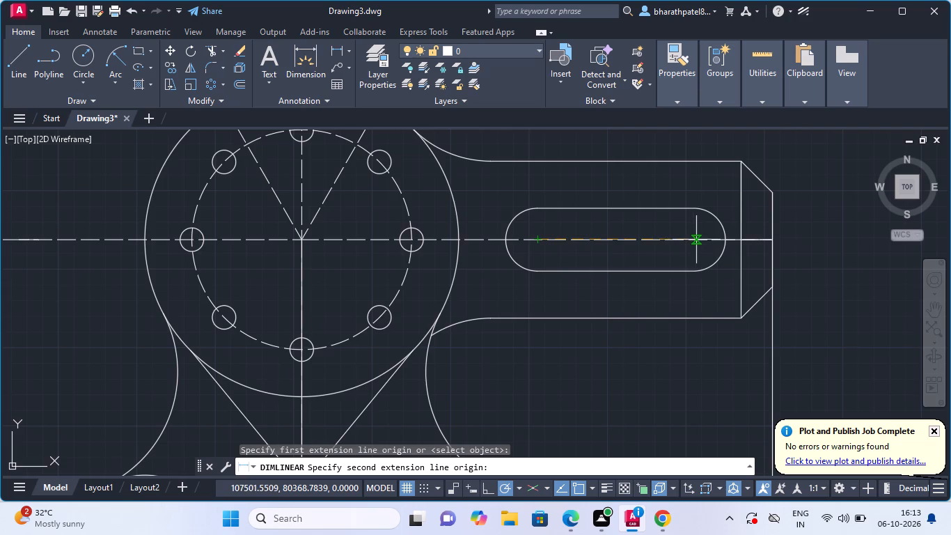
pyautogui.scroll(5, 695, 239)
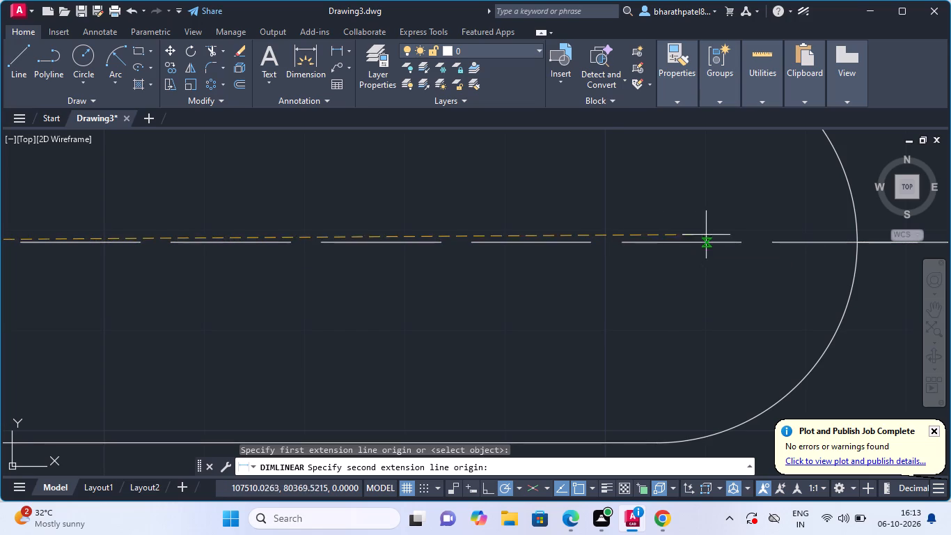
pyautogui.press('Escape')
# Draw a short vertical helper line about 8 units long, downward from the centre of the slot's outer end arc.
pyautogui.scroll(-4, 751, 235)
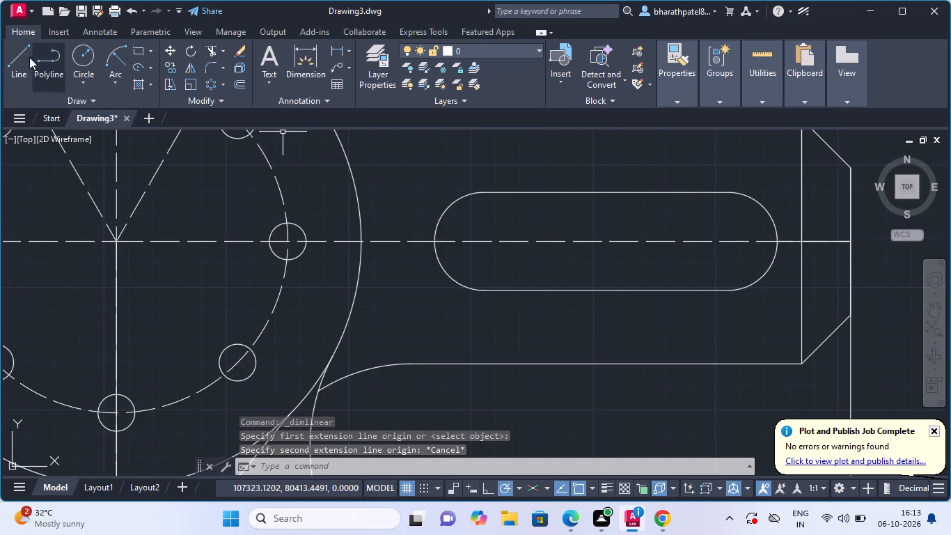
pyautogui.click(12, 60)
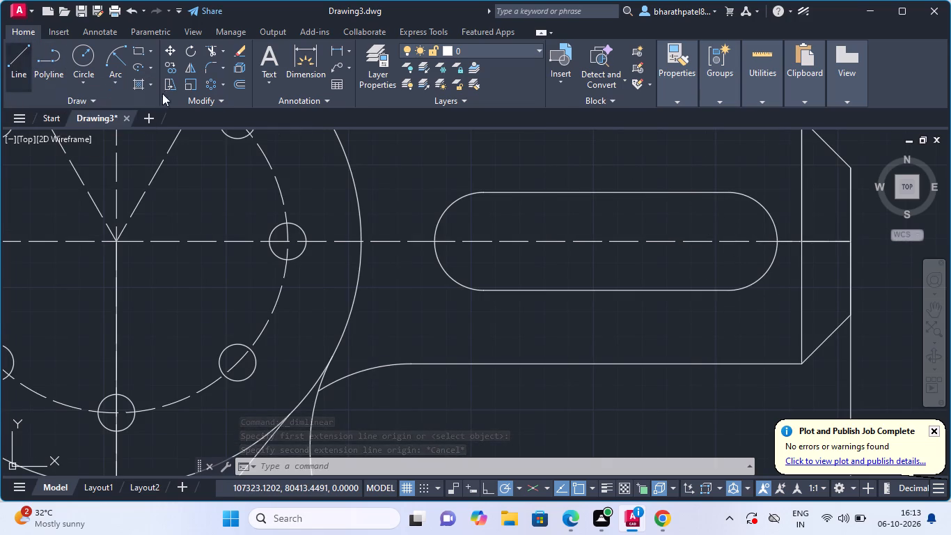
pyautogui.click(728, 245)
pyautogui.click(730, 262)
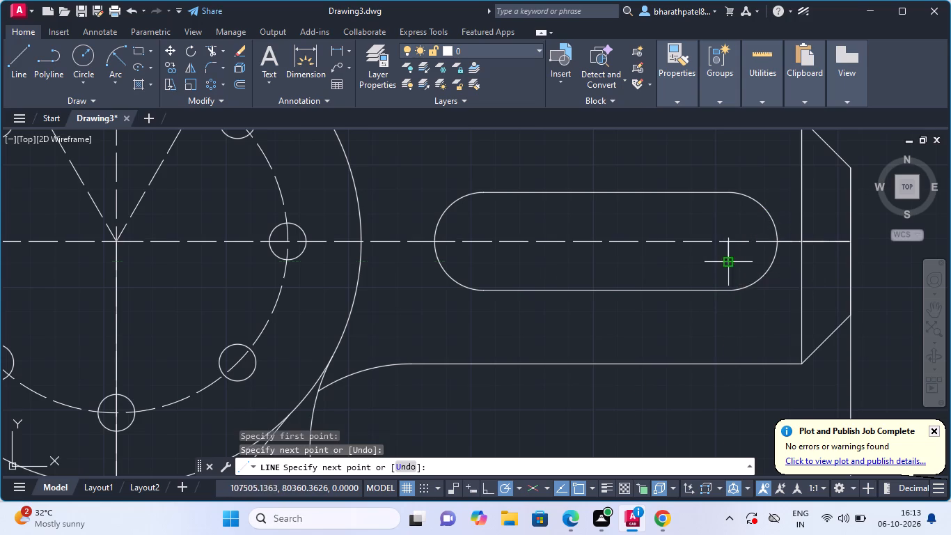
pyautogui.press('Escape')
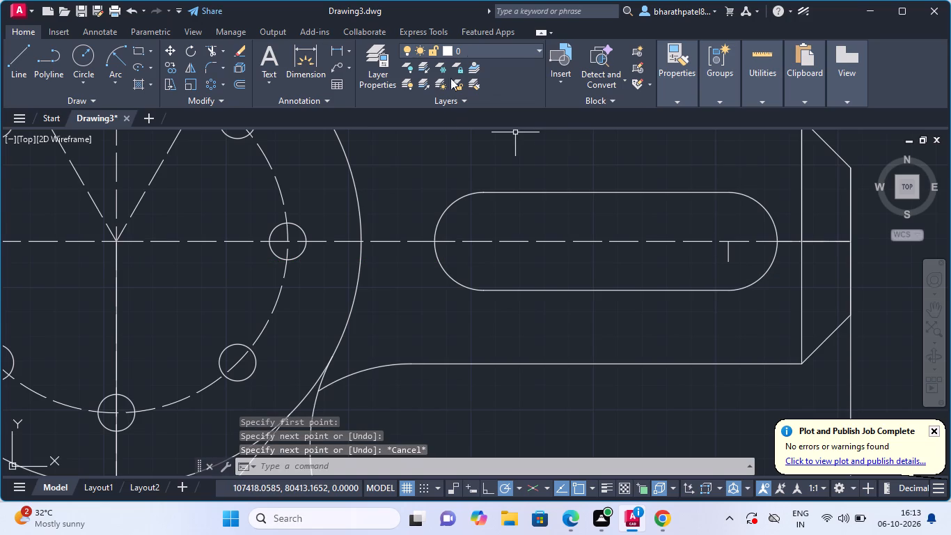
# Add a horizontal linear dimension between the centres of the arm slot's two end arcs, placed above the arm.
pyautogui.click(333, 49)
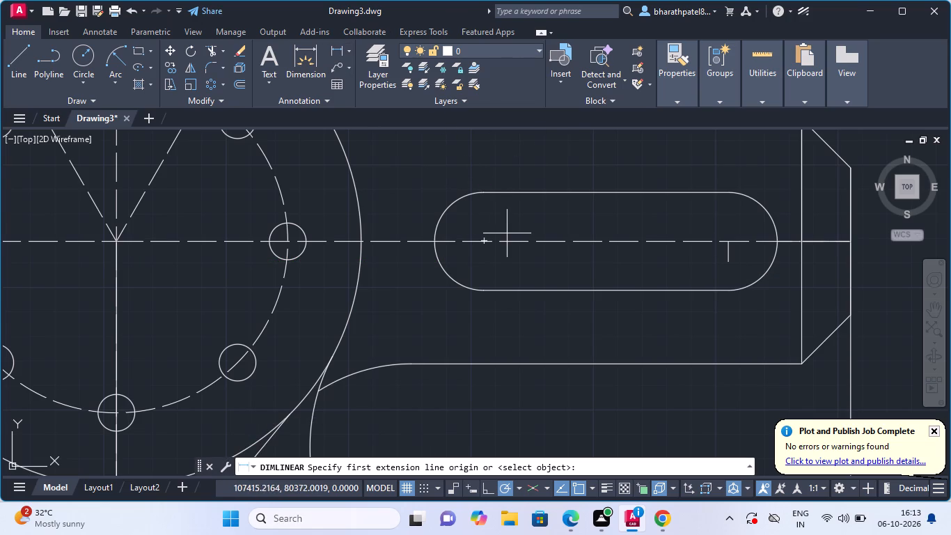
pyautogui.click(484, 239)
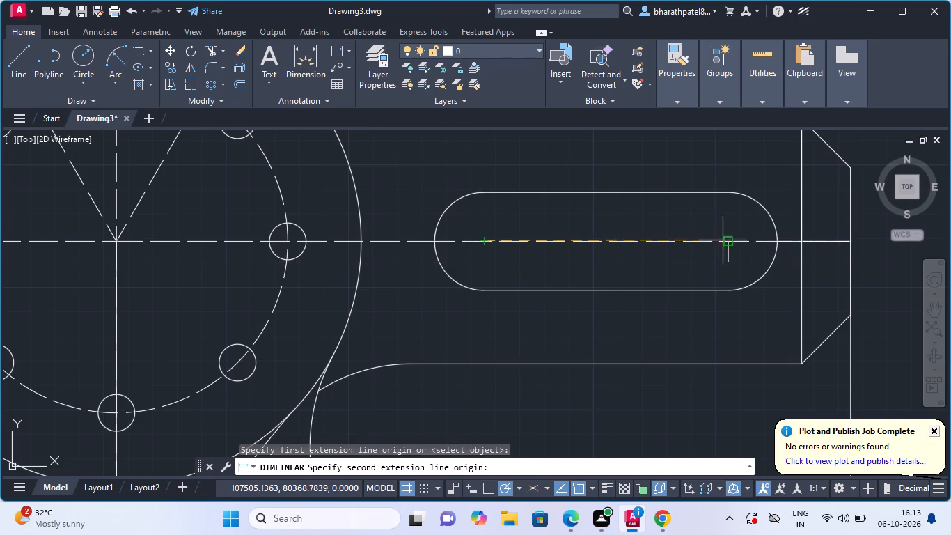
pyautogui.click(726, 241)
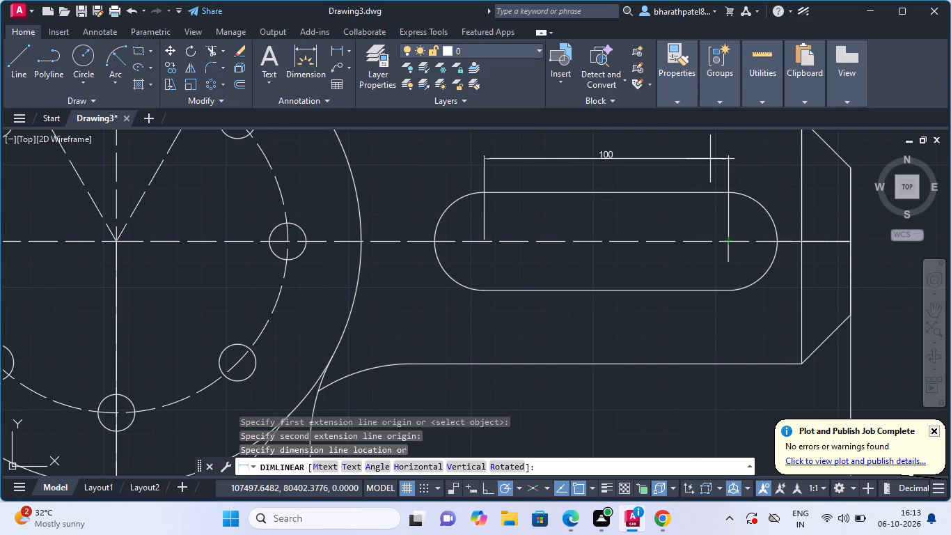
pyautogui.scroll(-3, 710, 159)
pyautogui.scroll(2, 705, 138)
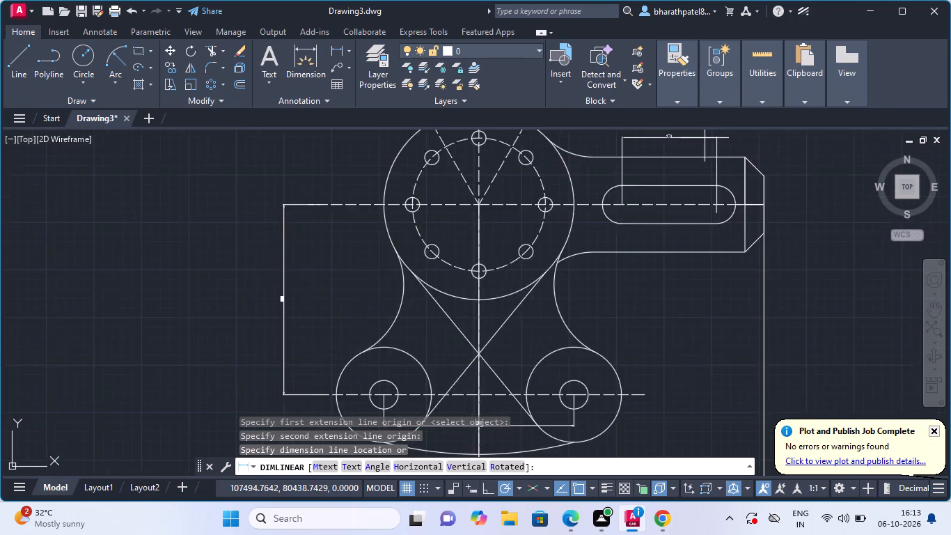
pyautogui.click(705, 141)
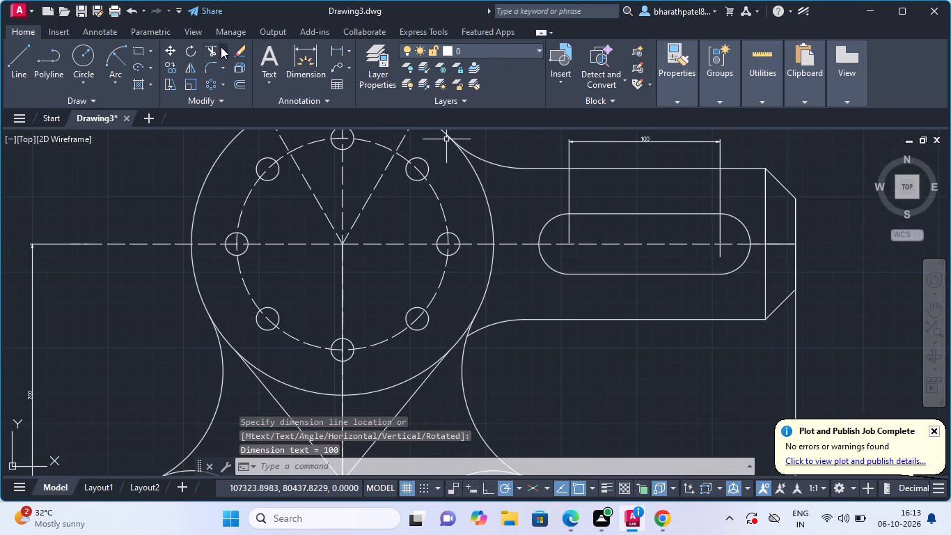
# Remove the short helper line at the slot's outer arc centre with Trim.
pyautogui.click(211, 54)
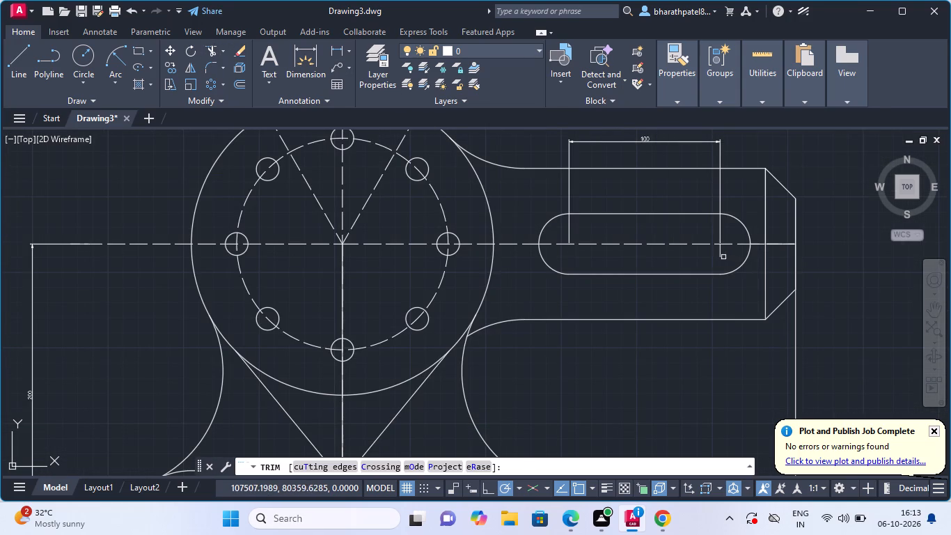
pyautogui.click(720, 256)
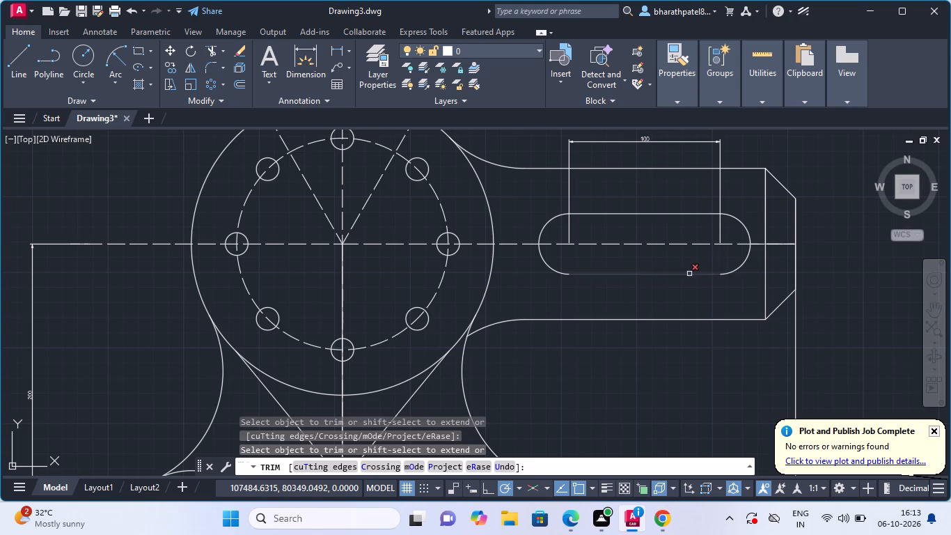
# Add a vertical linear dimension between the arm slot's two straight edges, placed inside the slot at mid-length.
pyautogui.click(332, 52)
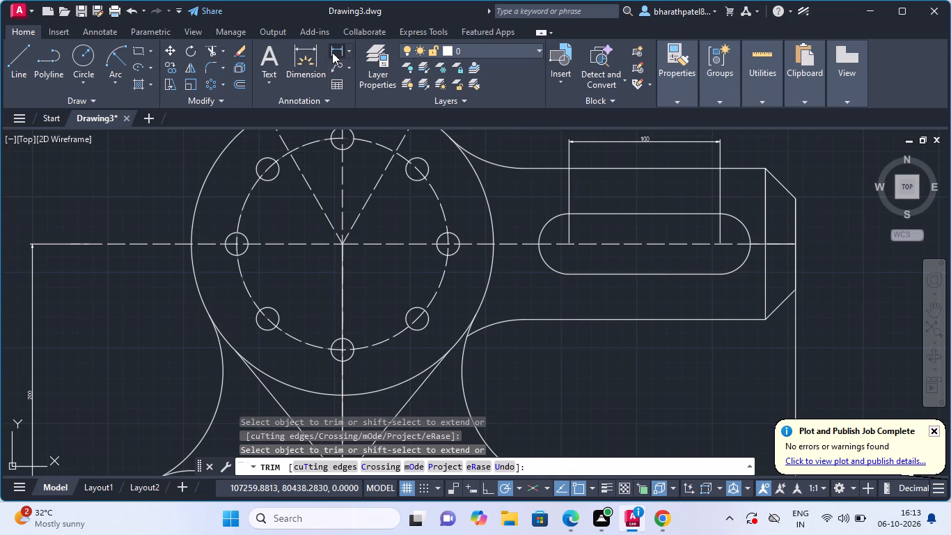
pyautogui.click(643, 215)
pyautogui.click(644, 275)
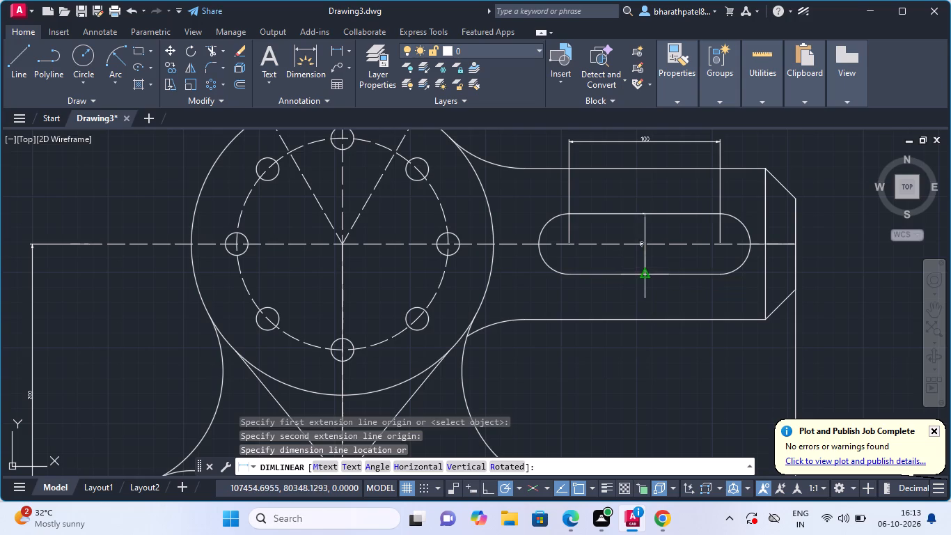
pyautogui.click(645, 265)
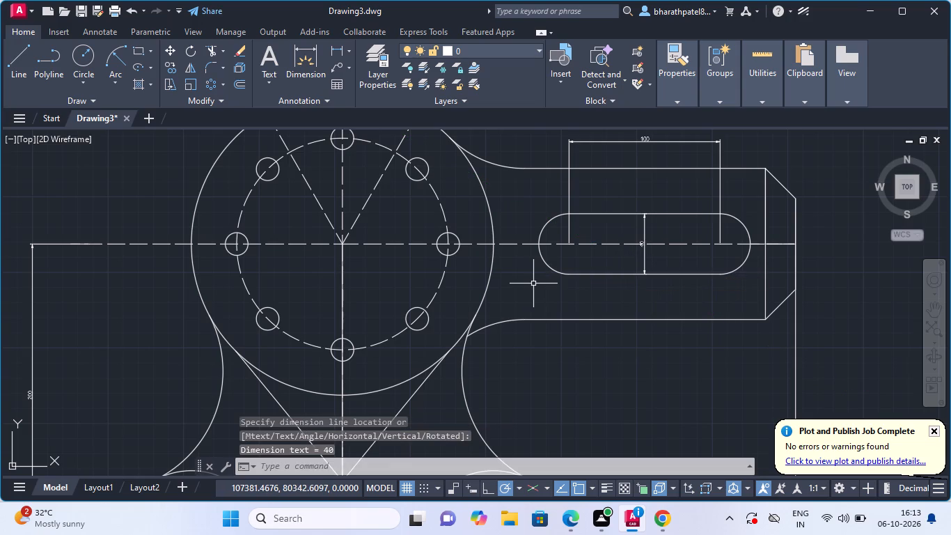
# Add a horizontal linear dimension from the slot's outer arc centre to the arm's end face, in line with the slot's centre-distance dimension.
pyautogui.click(341, 49)
pyautogui.scroll(-3, 581, 198)
pyautogui.scroll(2, 643, 185)
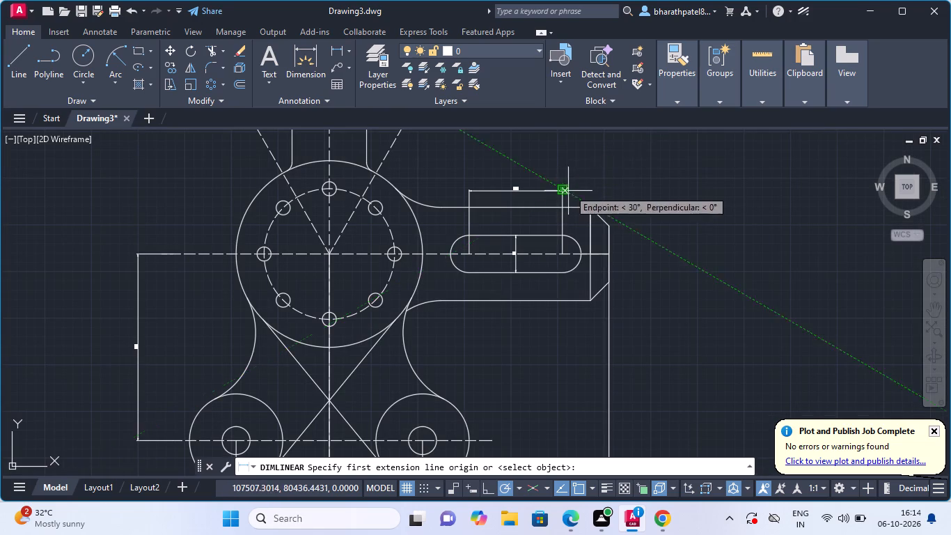
pyautogui.scroll(3, 567, 191)
pyautogui.click(550, 192)
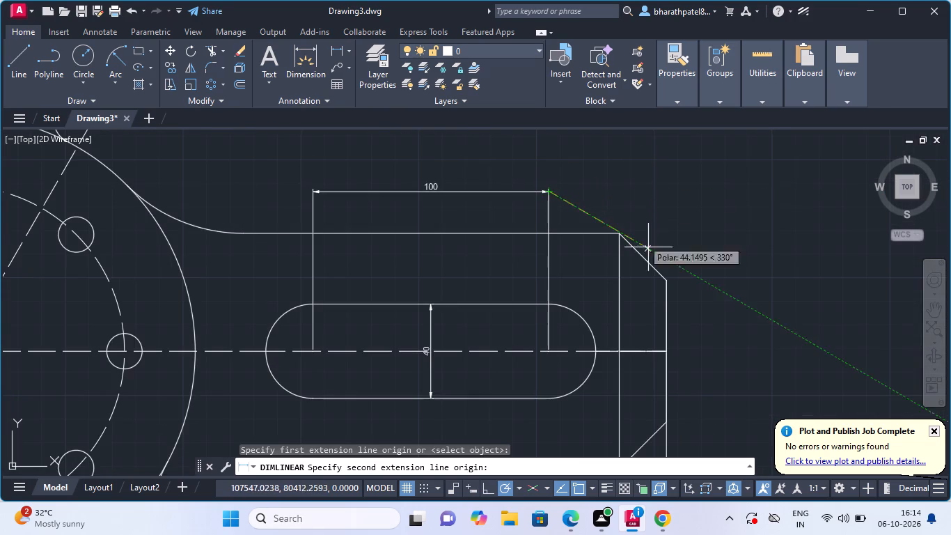
pyautogui.click(669, 281)
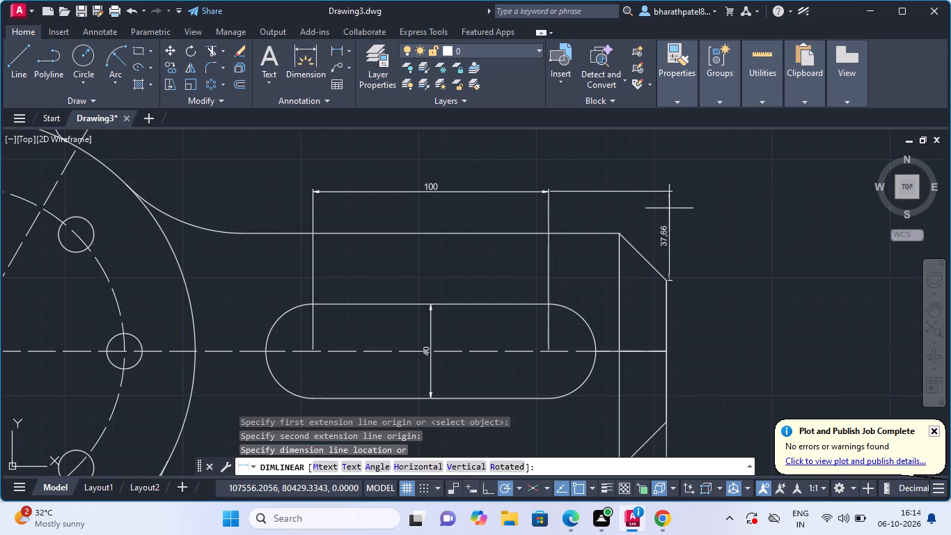
pyautogui.click(596, 192)
# Add a vertical linear dimension across the arm's end face between the two chamfers, placed just beyond the arm's end.
pyautogui.scroll(-2, 612, 188)
pyautogui.press('space')
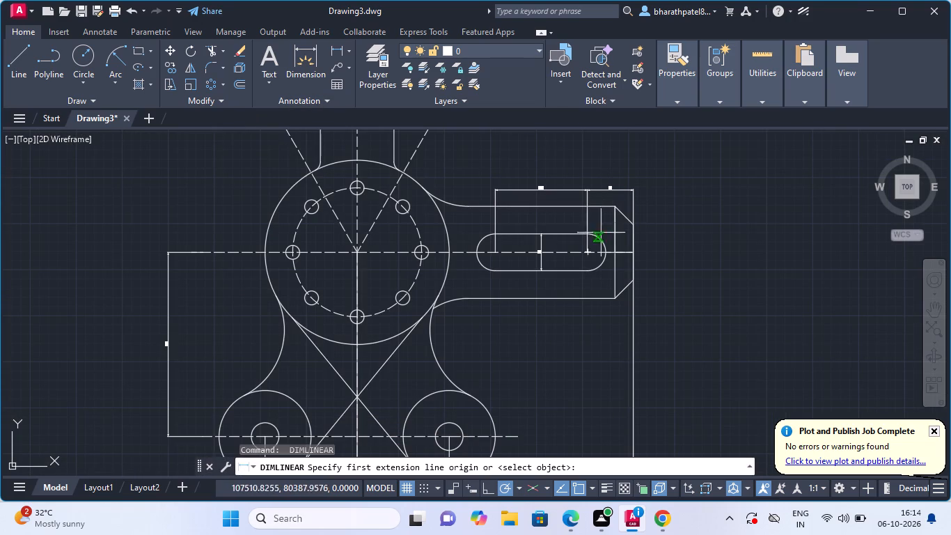
pyautogui.click(630, 222)
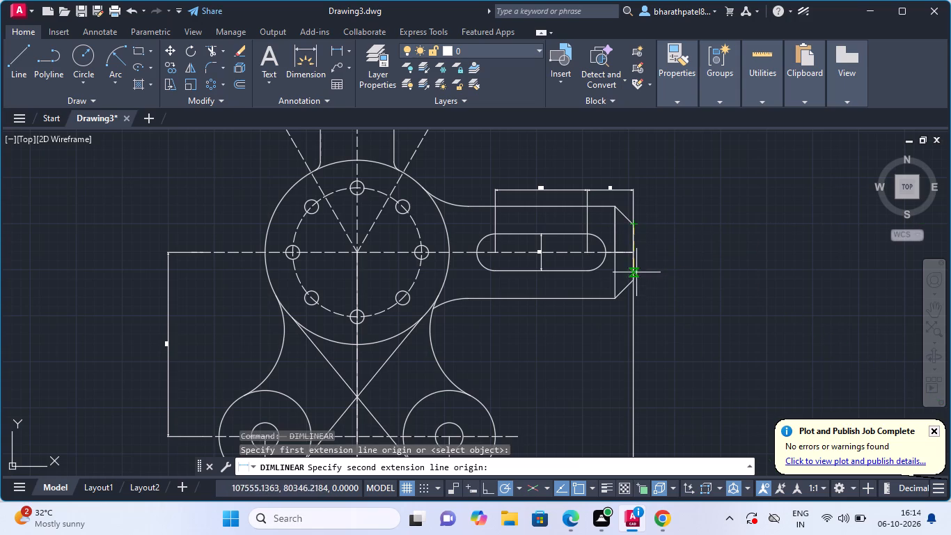
pyautogui.click(636, 281)
pyautogui.scroll(2, 659, 278)
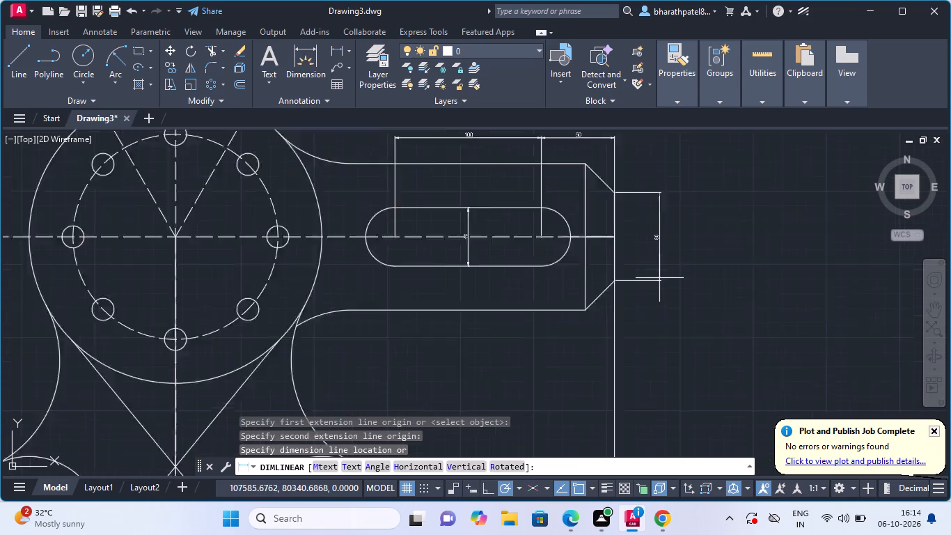
pyautogui.click(635, 279)
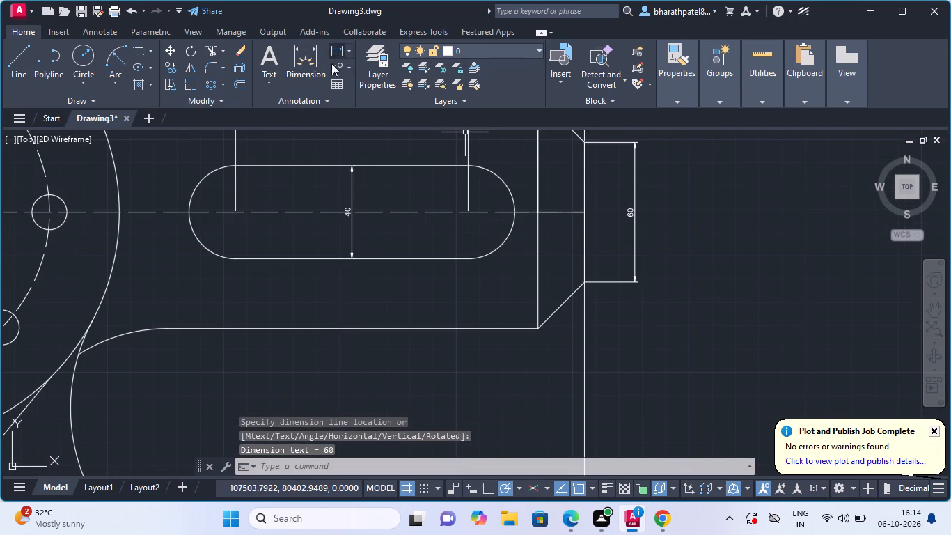
# Add a vertical linear dimension of the arm's full width between the chamfers' inner corners, placed outside the end-face dimension.
pyautogui.press('space')
pyautogui.scroll(-3, 497, 196)
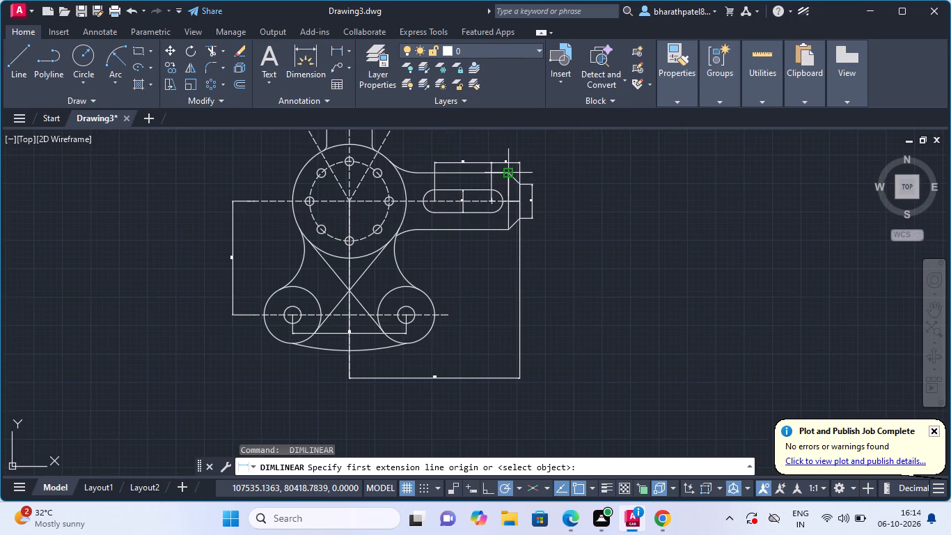
pyautogui.scroll(3, 510, 172)
pyautogui.click(494, 178)
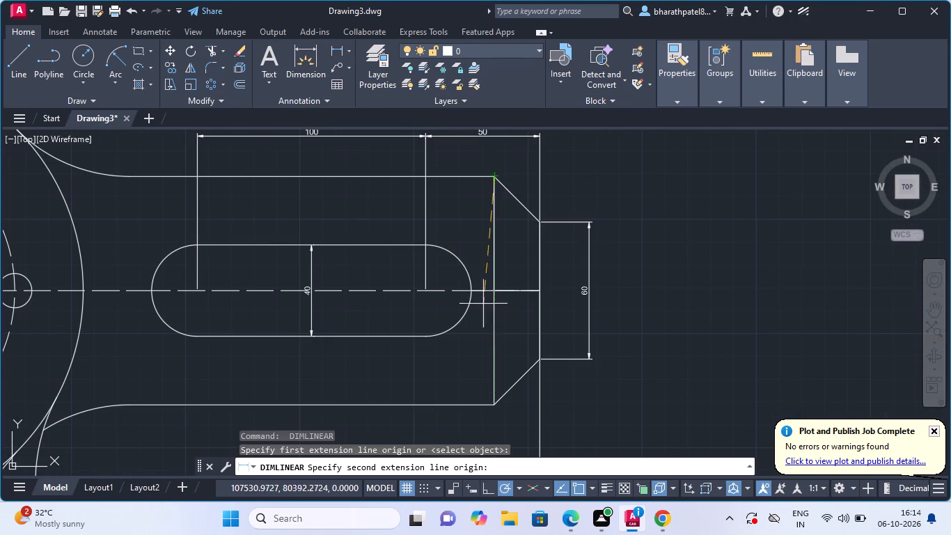
pyautogui.click(494, 403)
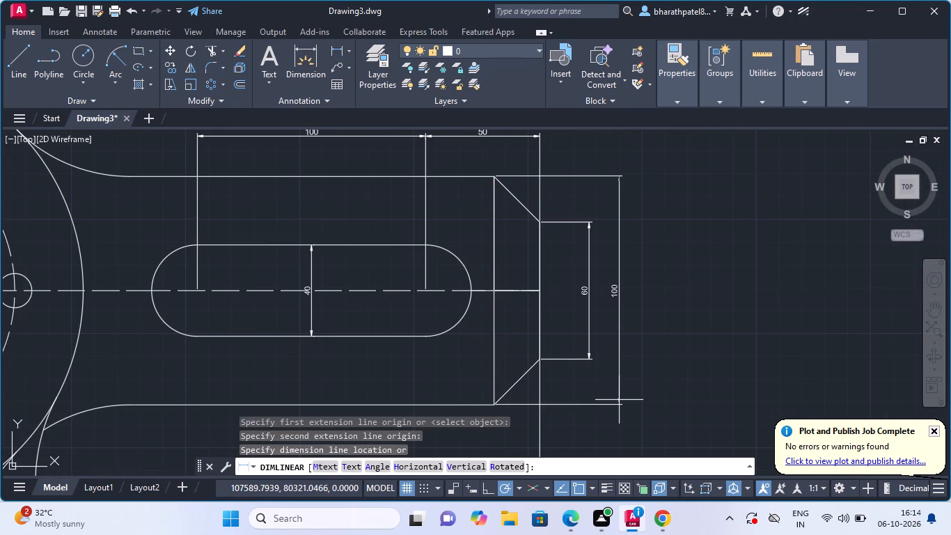
pyautogui.click(619, 400)
# Add a horizontal linear dimension between the two vertical sides of the neck joining the hub to the curved sector, placed within the neck.
pyautogui.scroll(-5, 622, 364)
pyautogui.scroll(-3, 500, 274)
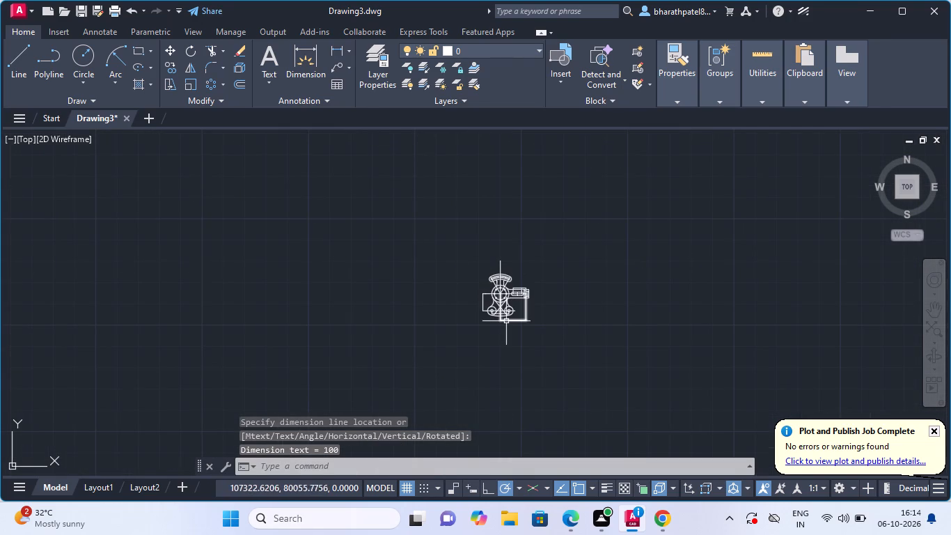
pyautogui.scroll(1, 510, 309)
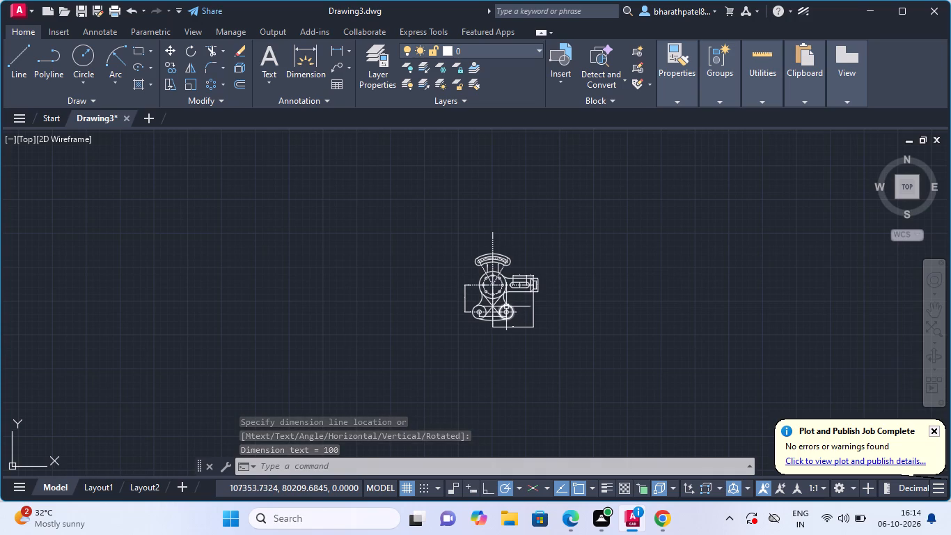
pyautogui.scroll(4, 502, 308)
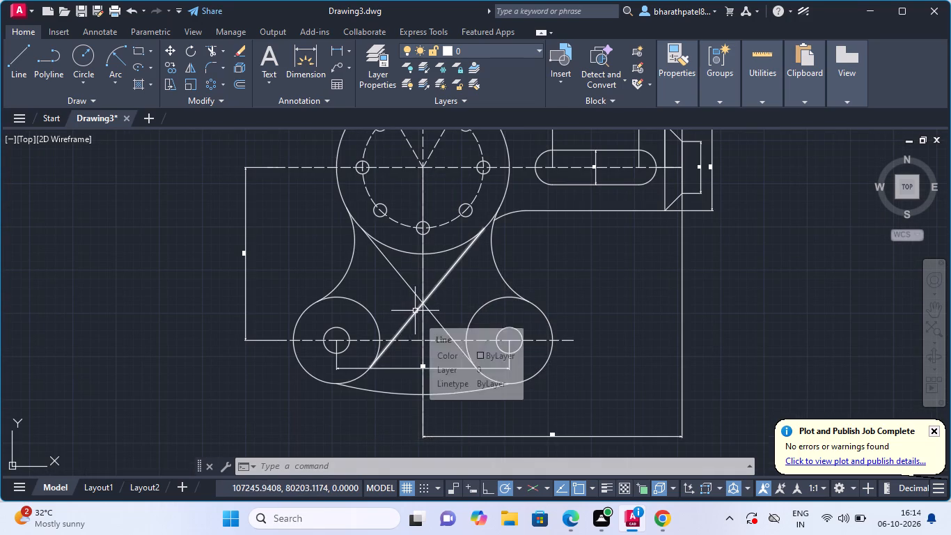
pyautogui.press('space')
pyautogui.scroll(-3, 368, 225)
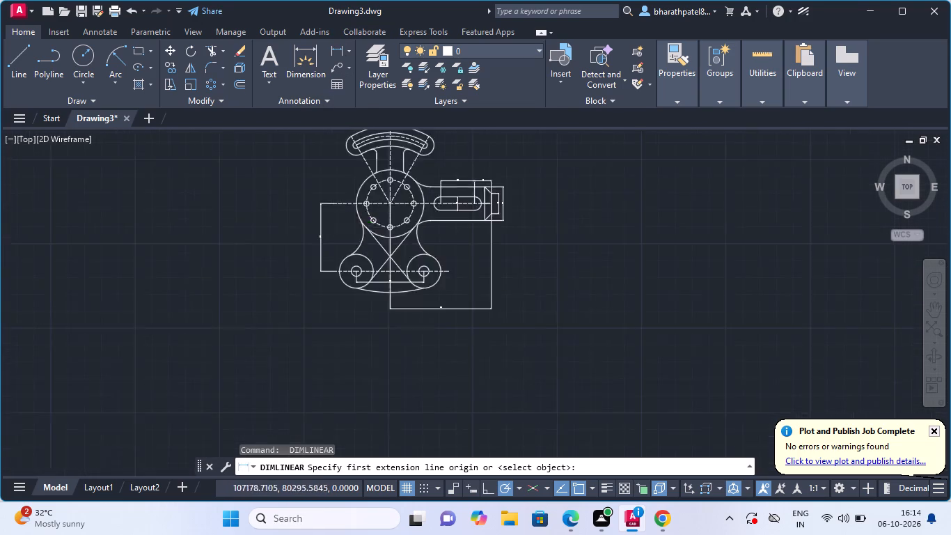
pyautogui.scroll(4, 375, 181)
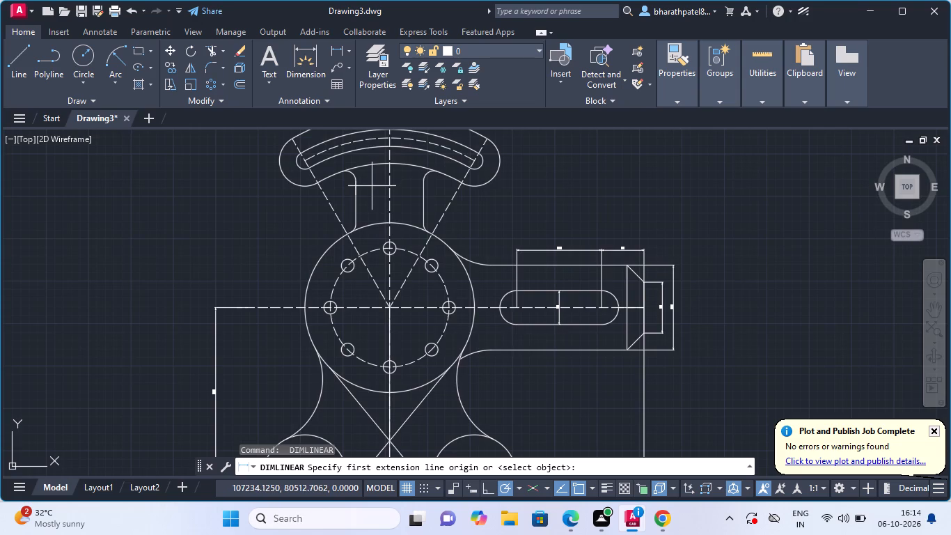
pyautogui.scroll(3, 372, 186)
pyautogui.click(292, 226)
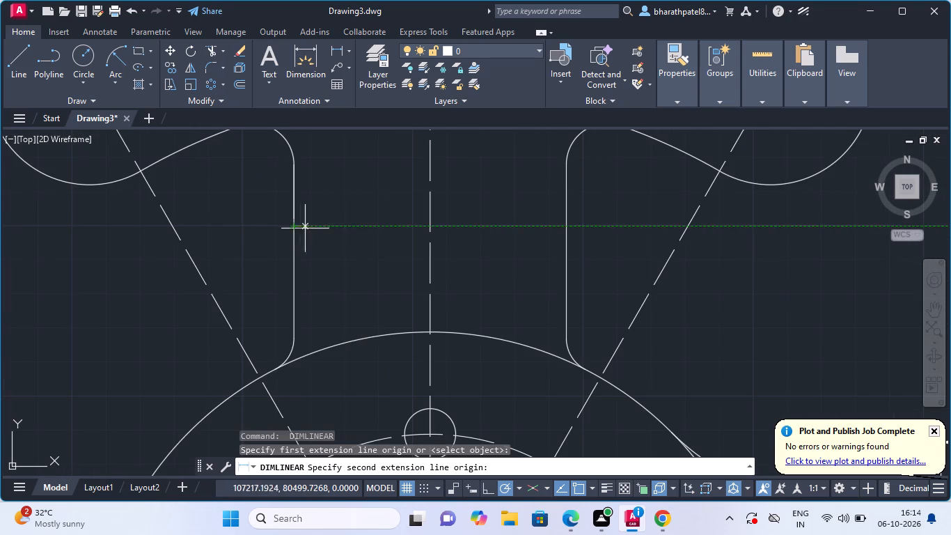
pyautogui.click(565, 225)
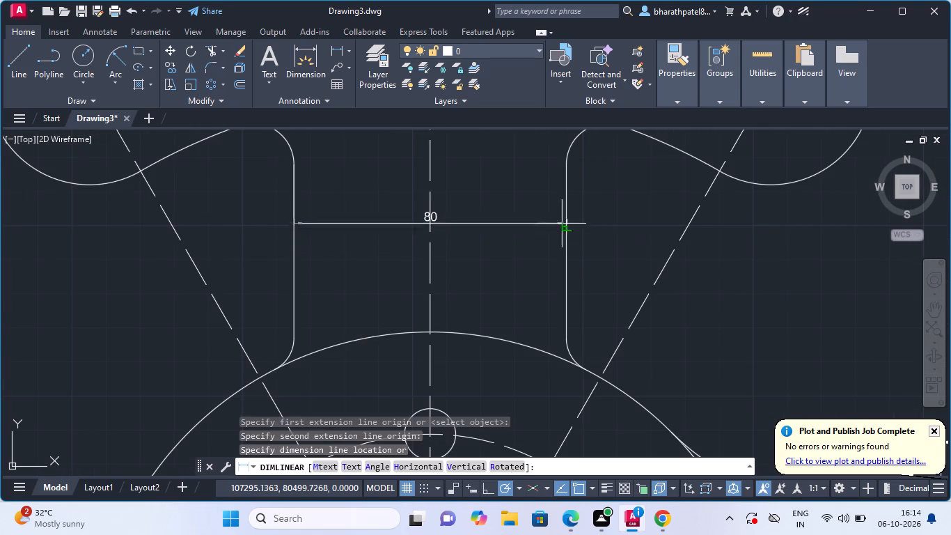
pyautogui.click(536, 190)
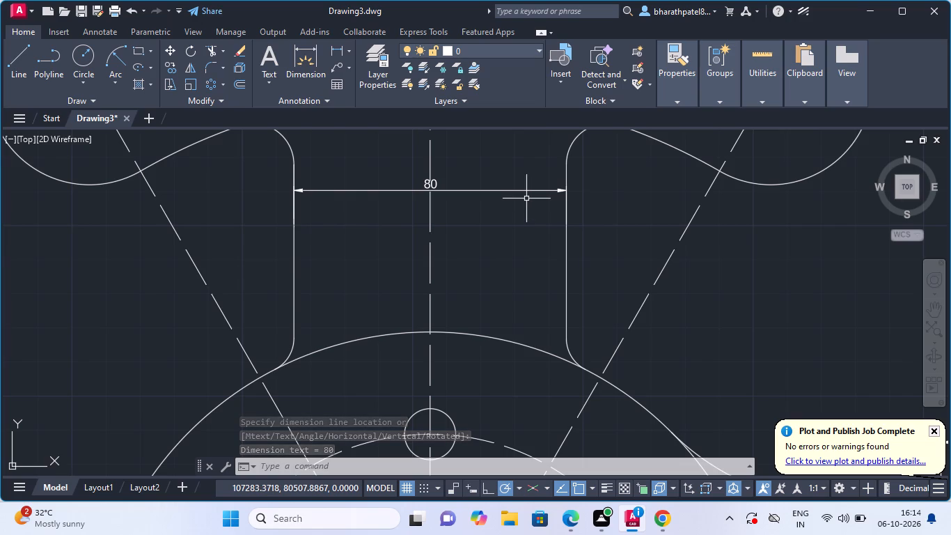
# Add a radius dimension to the right-hand end arc of the curved slot, with its text outside the sector.
pyautogui.scroll(-4, 526, 199)
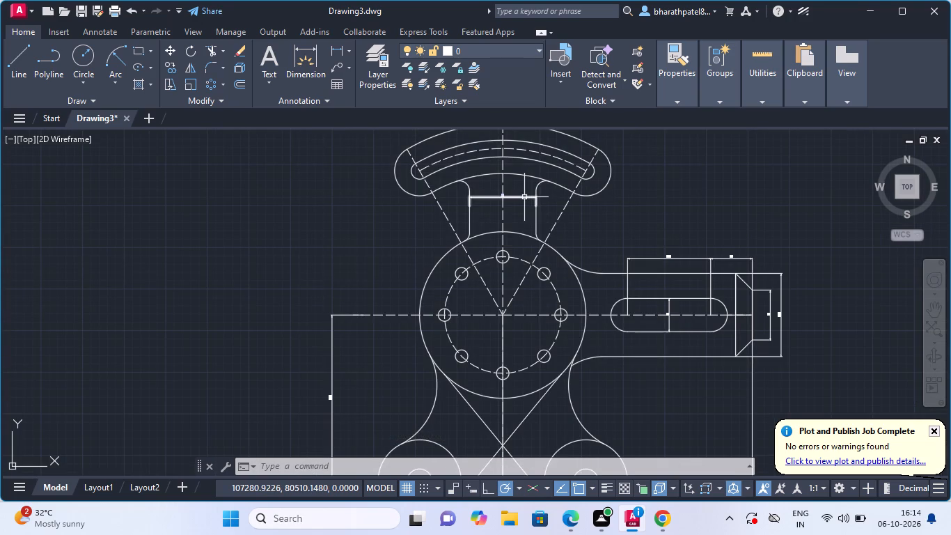
pyautogui.click(347, 50)
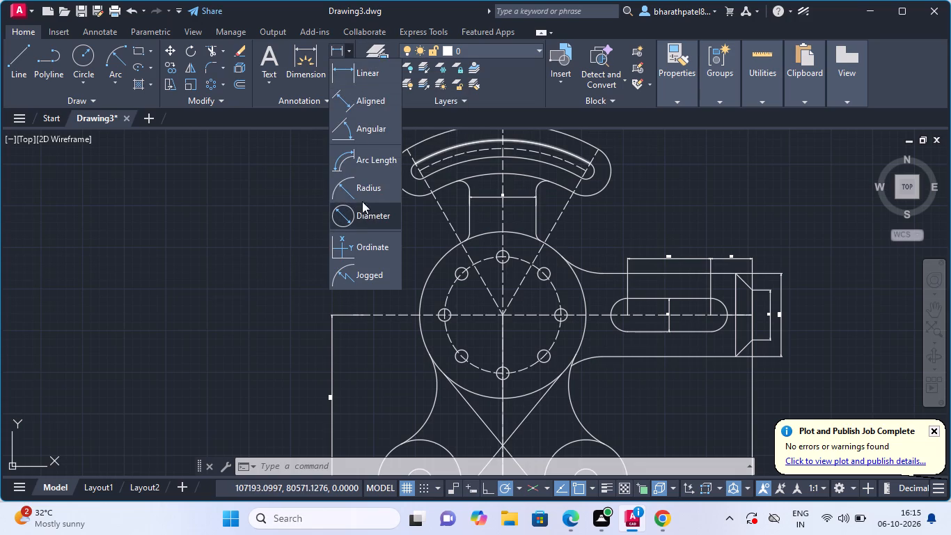
pyautogui.click(360, 190)
pyautogui.scroll(-4, 415, 215)
pyautogui.scroll(4, 445, 205)
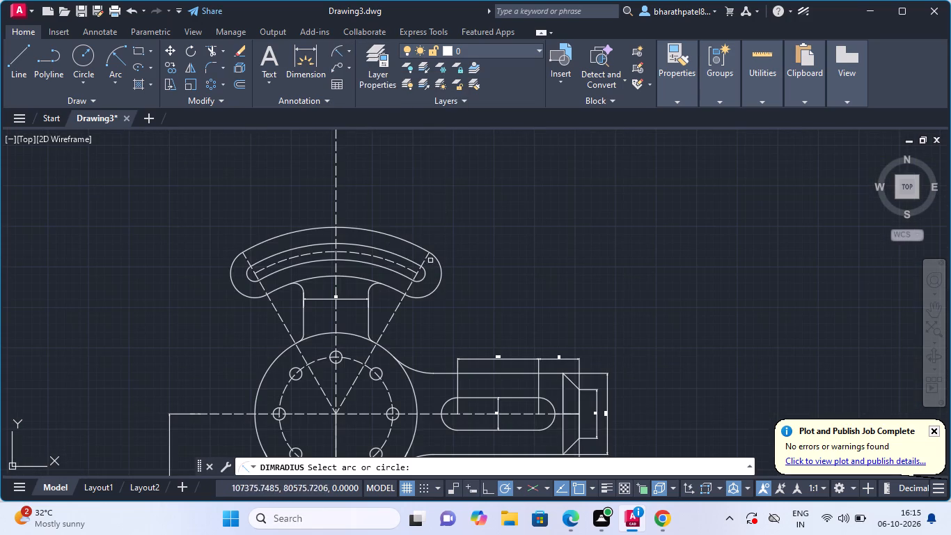
pyautogui.scroll(3, 423, 280)
pyautogui.click(416, 263)
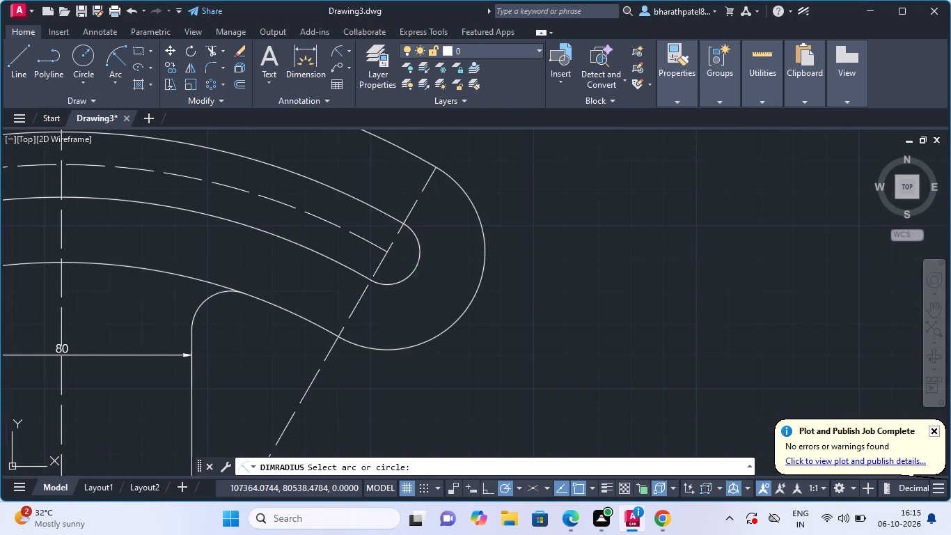
pyautogui.click(516, 208)
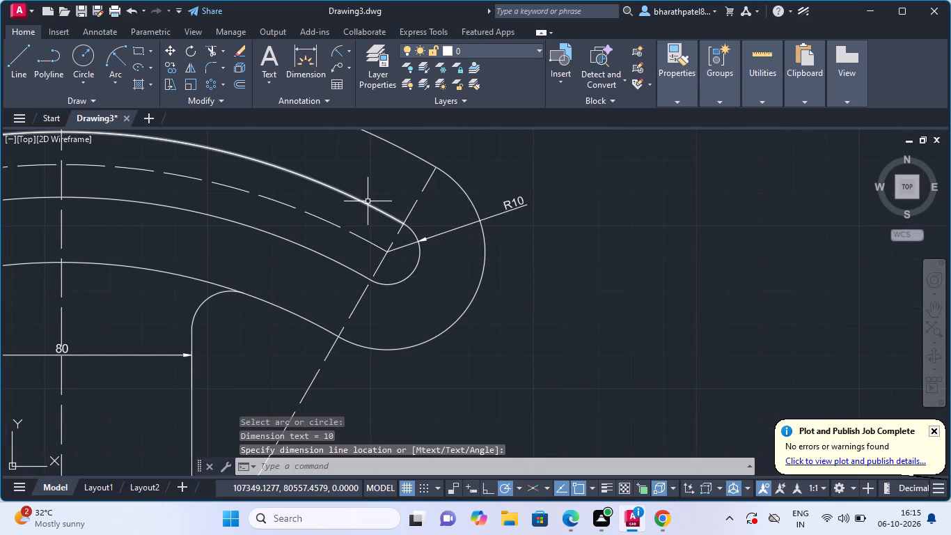
# Add a radius dimension to the curved sector's right-hand outer end arc, with its text below the slot-end radius.
pyautogui.press('space')
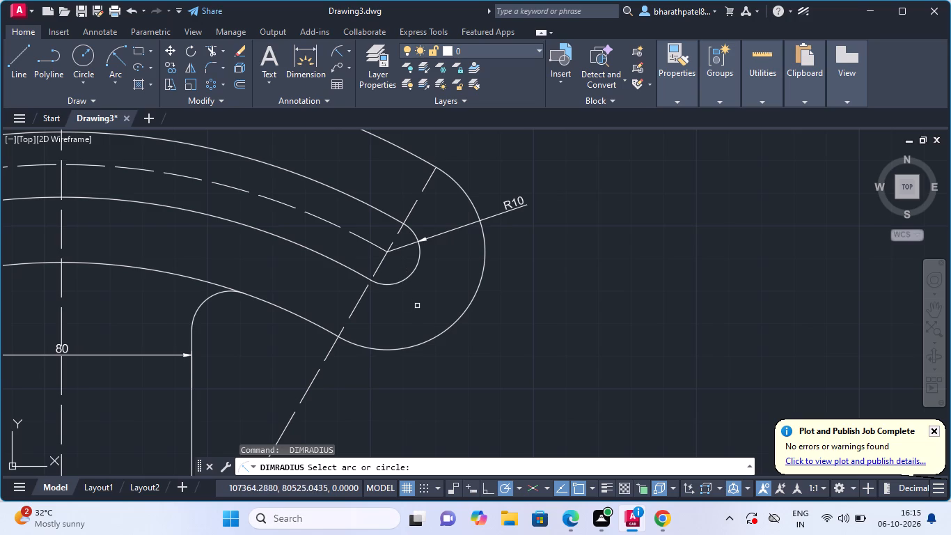
pyautogui.click(464, 313)
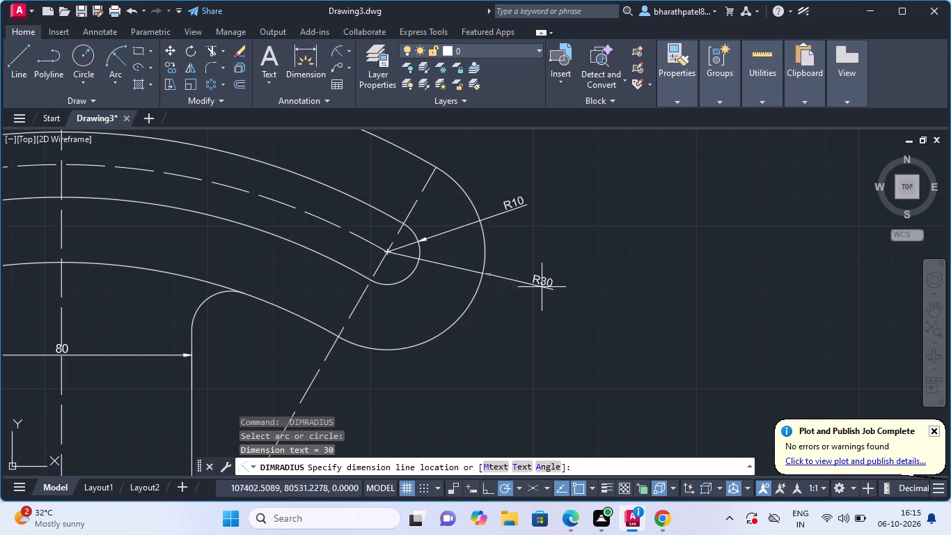
pyautogui.click(541, 274)
# Add a radius dimension to the curved slot's dashed centre arc, with its text above the sector's outer edge.
pyautogui.scroll(-5, 540, 277)
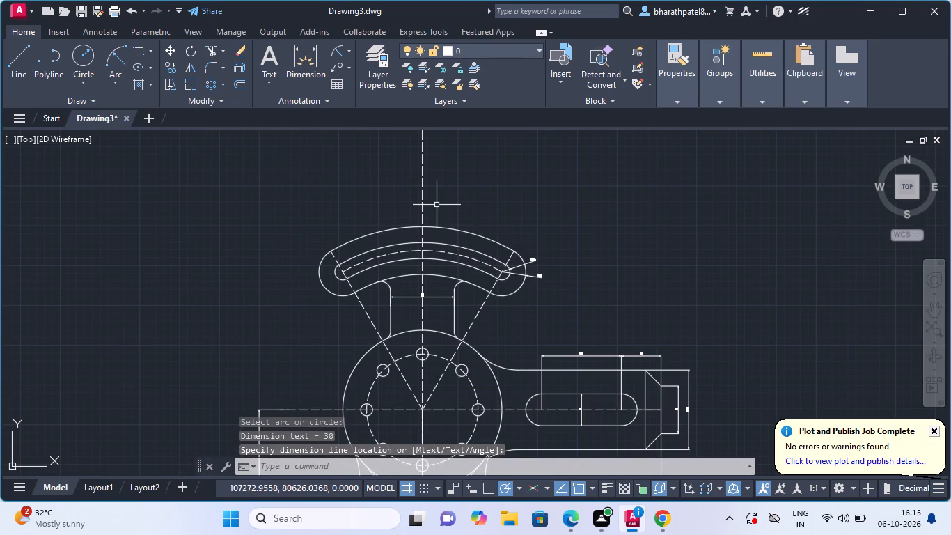
pyautogui.press('space')
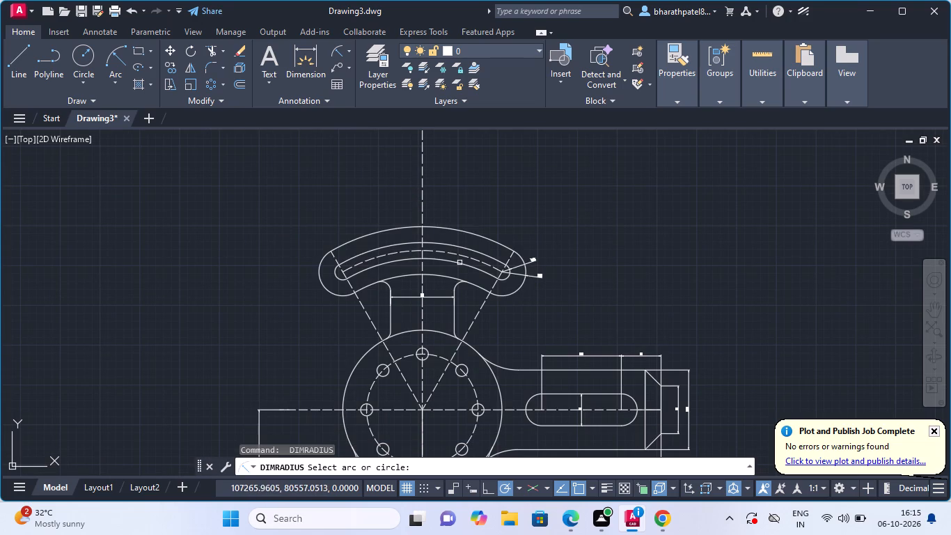
pyautogui.click(466, 257)
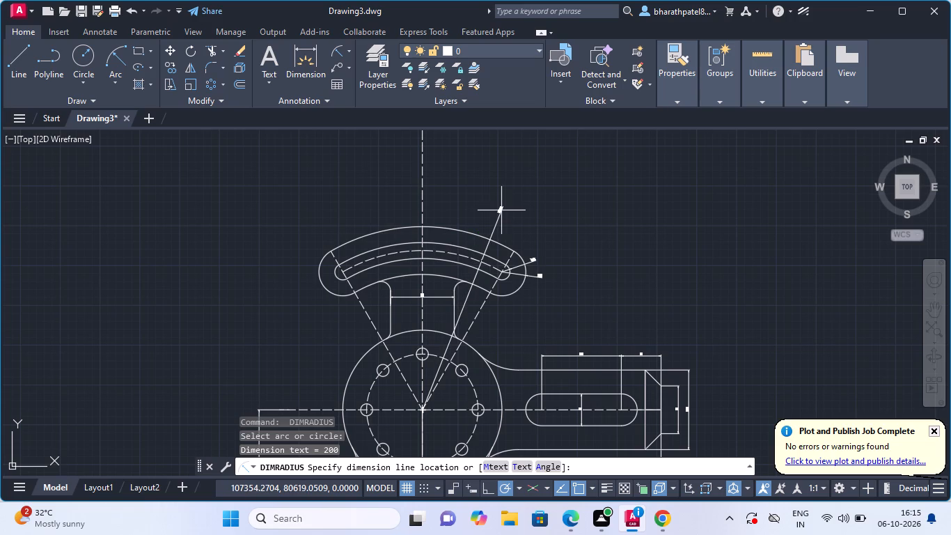
pyautogui.scroll(3, 505, 221)
pyautogui.click(496, 226)
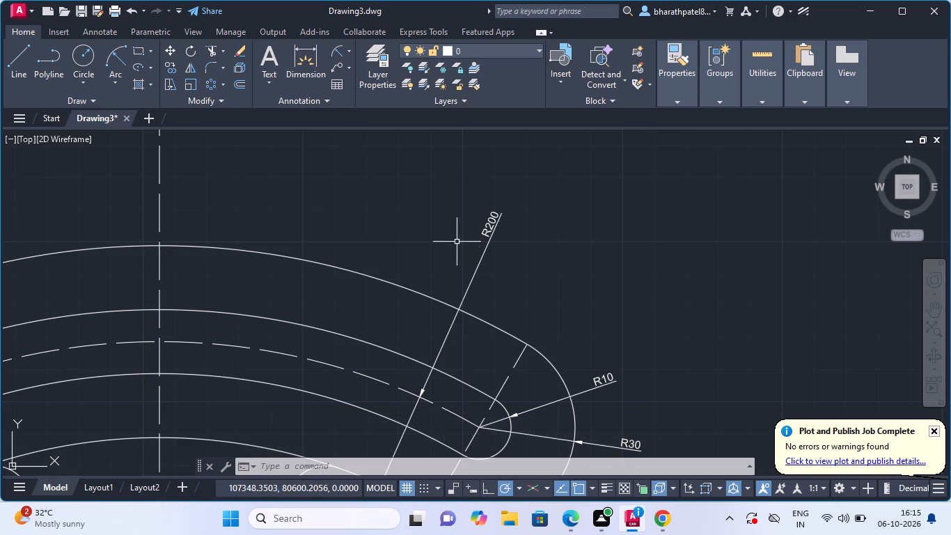
# Add a radius dimension to the hub's dashed bolt pitch circle, with its text outside the hub at the upper left.
pyautogui.scroll(-6, 456, 254)
pyautogui.scroll(2, 398, 327)
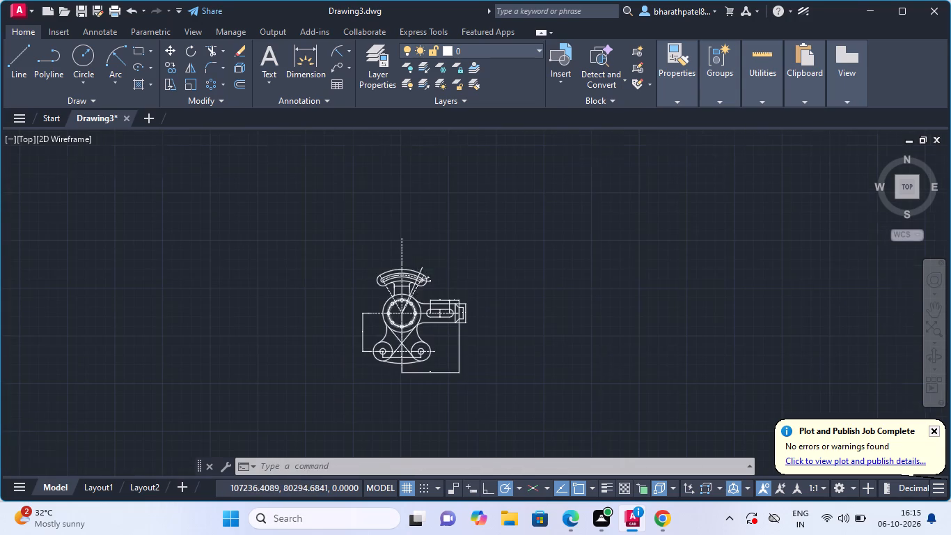
pyautogui.scroll(2, 398, 326)
pyautogui.press('space')
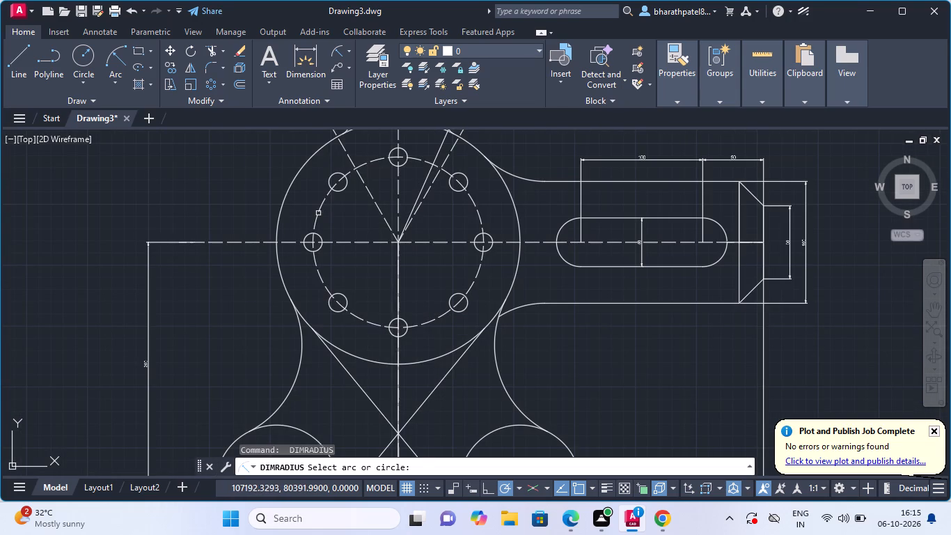
pyautogui.click(320, 210)
pyautogui.click(239, 194)
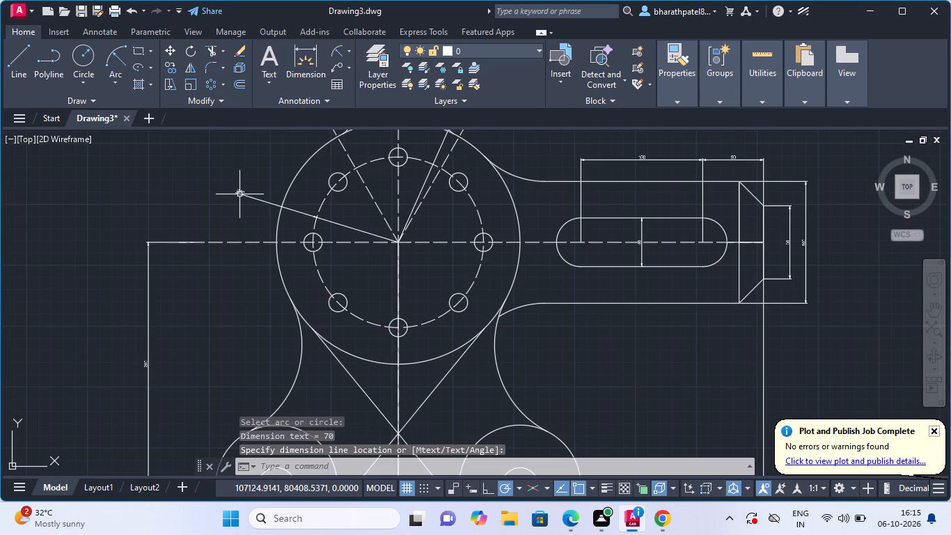
# Add a radius dimension to the hub's outer circle, with its text just below the pitch circle's radius dimension.
pyautogui.press('space')
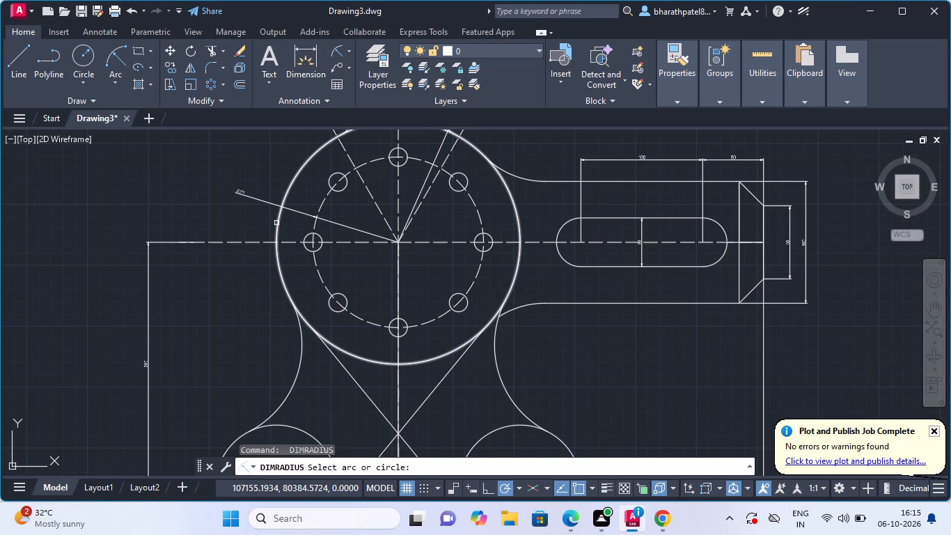
pyautogui.click(276, 223)
pyautogui.click(224, 208)
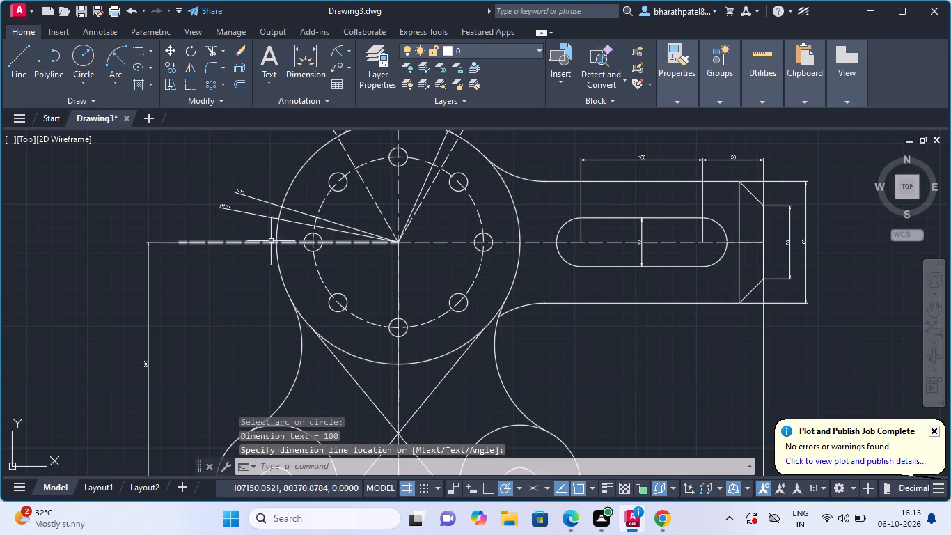
# Add a radius dimension to the hub's leftmost bolt hole, with its text outside the hub below the outer circle's radius.
pyautogui.press('space')
pyautogui.click(303, 238)
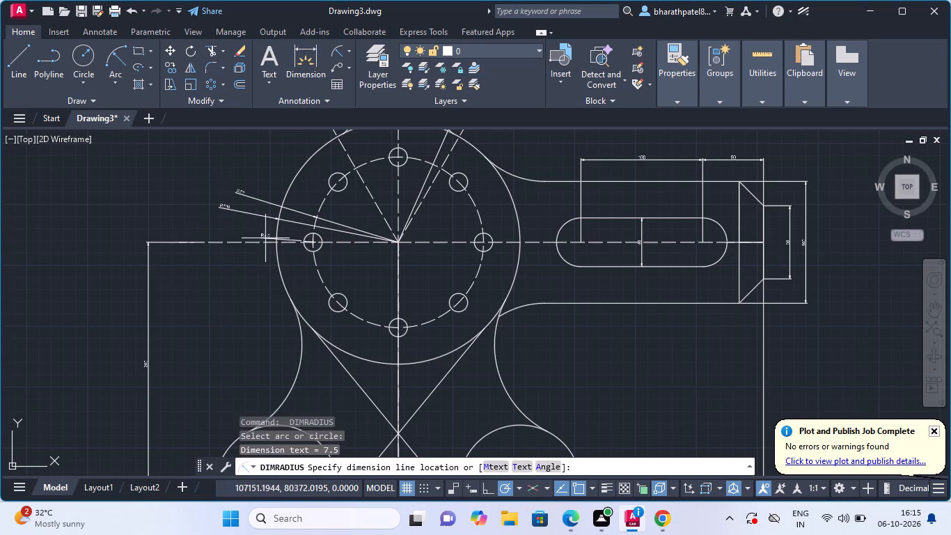
pyautogui.click(219, 223)
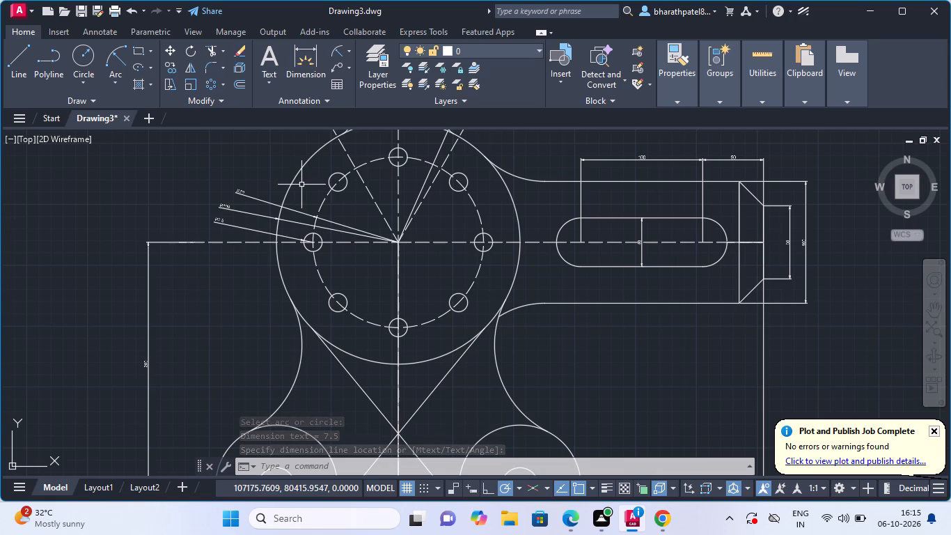
# Add a radius dimension to the left concave arc between the hub and lower boss, with its text inside the part.
pyautogui.scroll(-2, 308, 189)
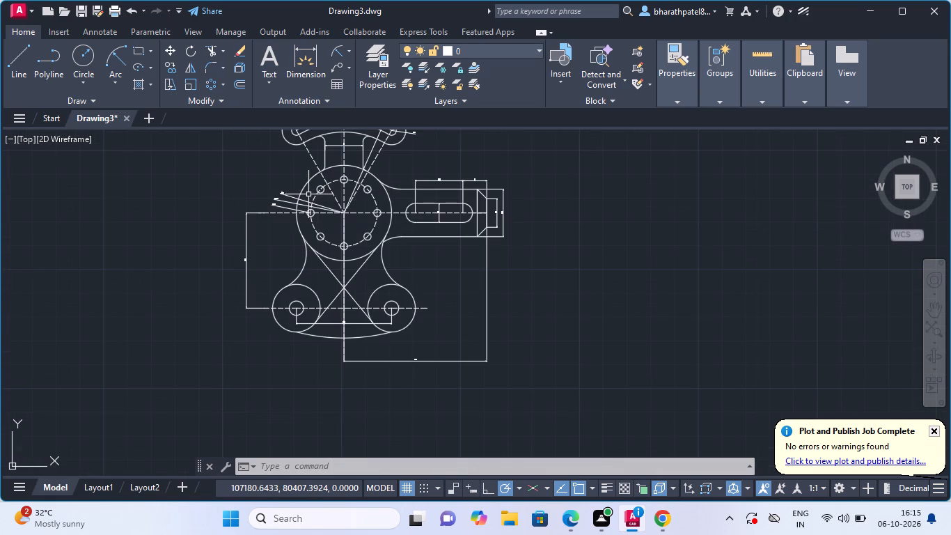
pyautogui.scroll(4, 310, 261)
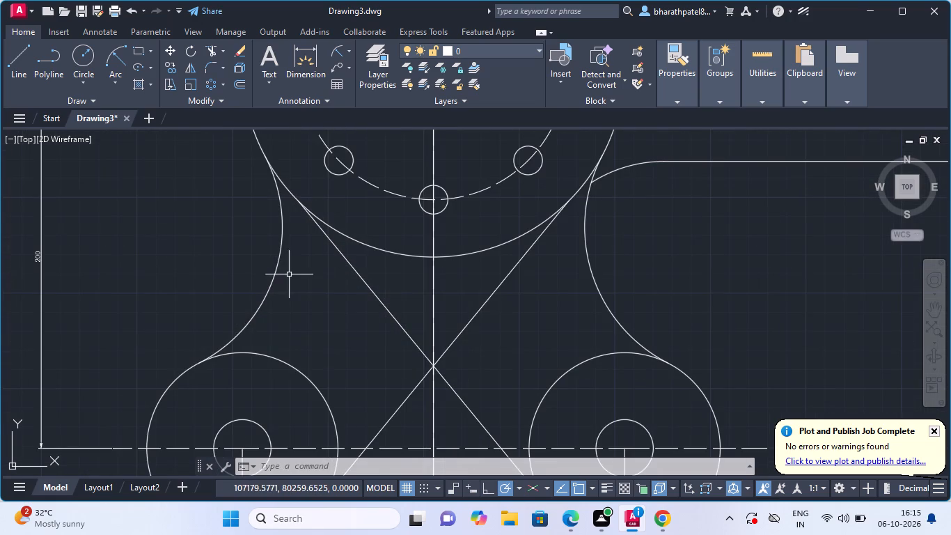
pyautogui.press('space')
pyautogui.click(273, 274)
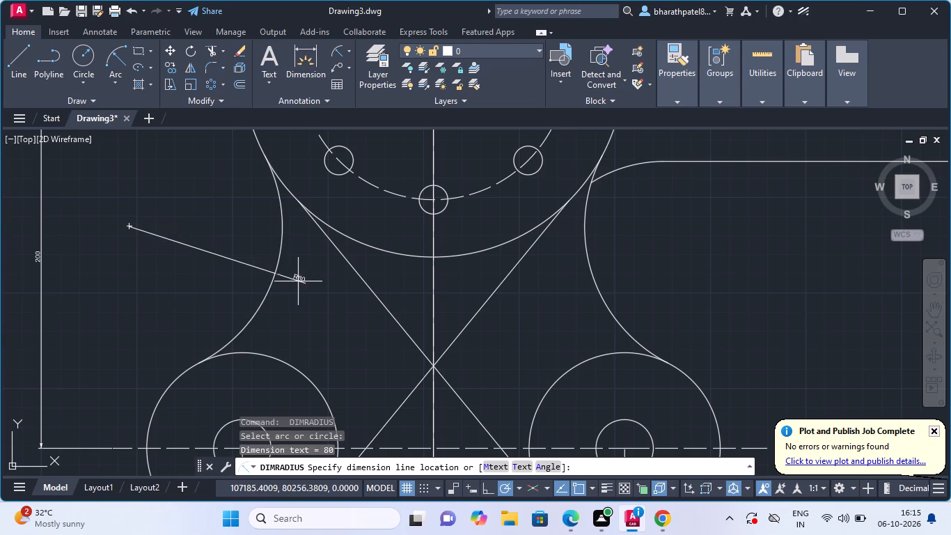
pyautogui.click(309, 281)
# Add a radius dimension to the right concave arc between the hub and lower boss, with its text inside the part.
pyautogui.press('space')
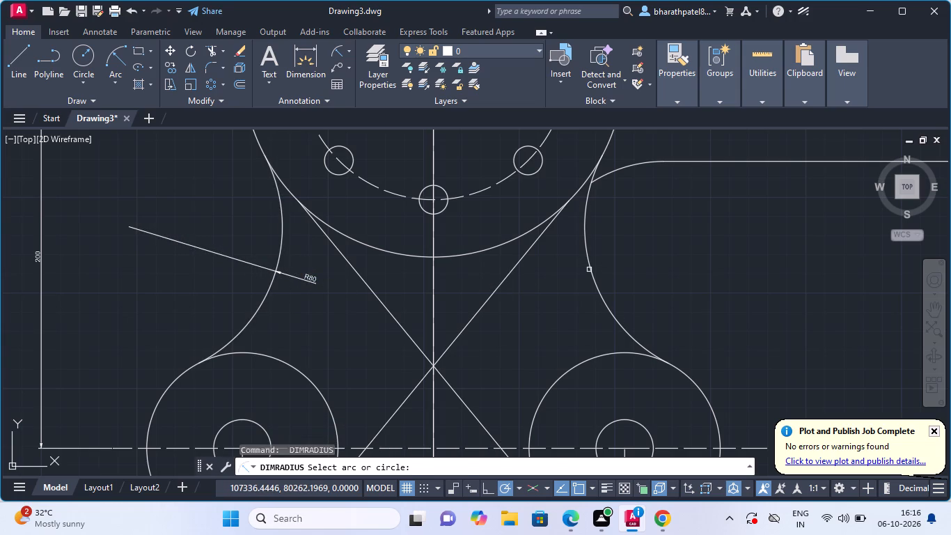
pyautogui.click(589, 270)
pyautogui.click(556, 288)
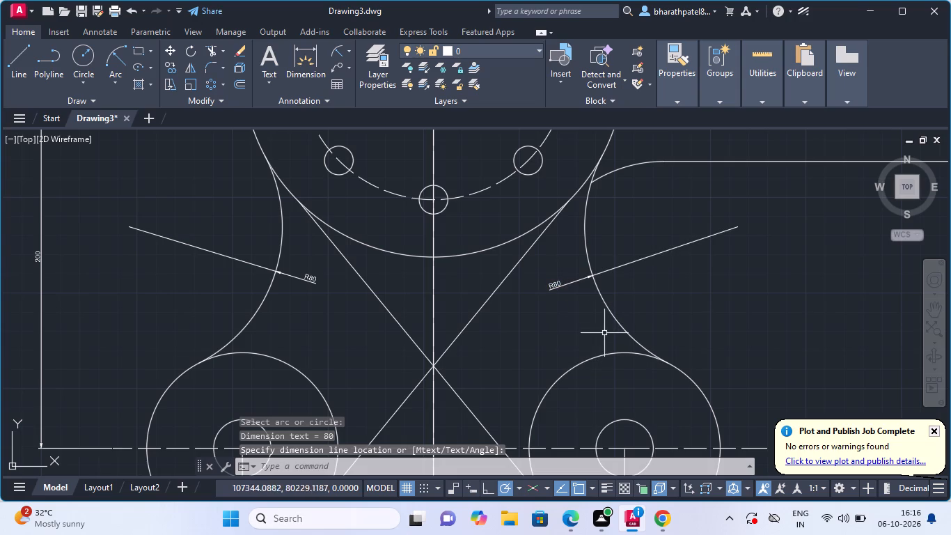
# Add a radius dimension to the lower right boss's hole, with its text outside the boss at the upper right.
pyautogui.press('space')
pyautogui.click(633, 420)
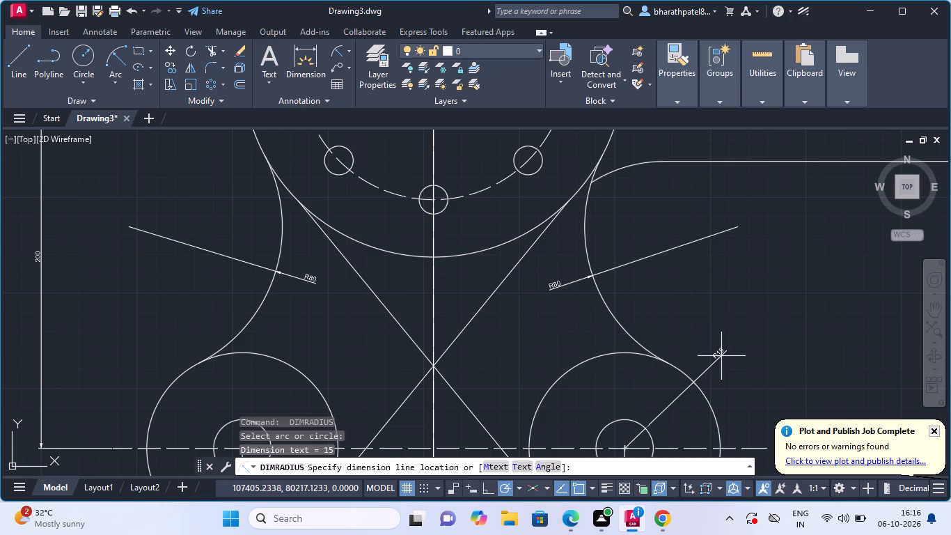
pyautogui.click(723, 355)
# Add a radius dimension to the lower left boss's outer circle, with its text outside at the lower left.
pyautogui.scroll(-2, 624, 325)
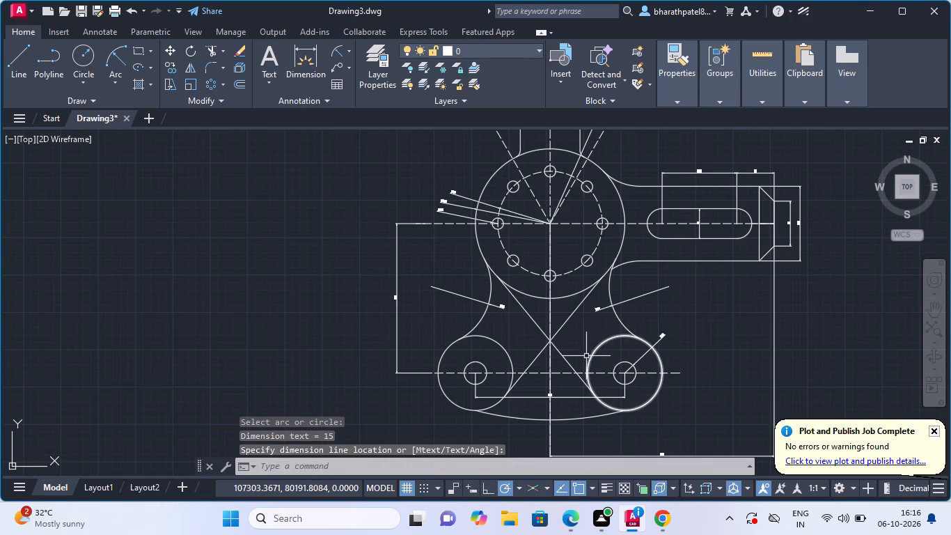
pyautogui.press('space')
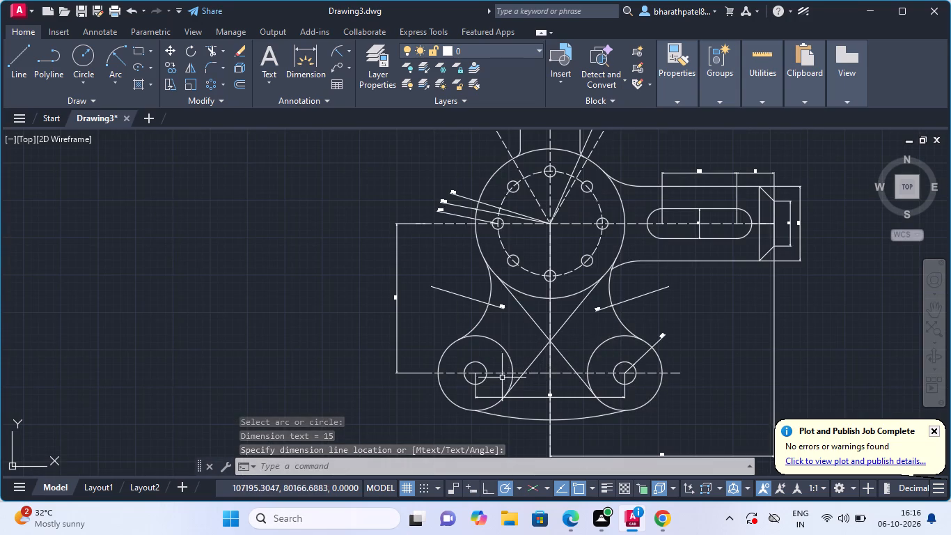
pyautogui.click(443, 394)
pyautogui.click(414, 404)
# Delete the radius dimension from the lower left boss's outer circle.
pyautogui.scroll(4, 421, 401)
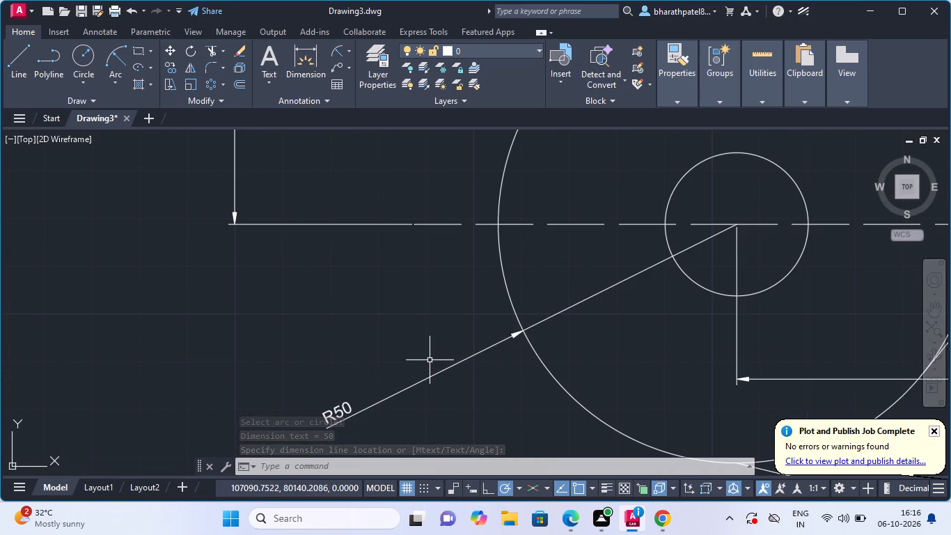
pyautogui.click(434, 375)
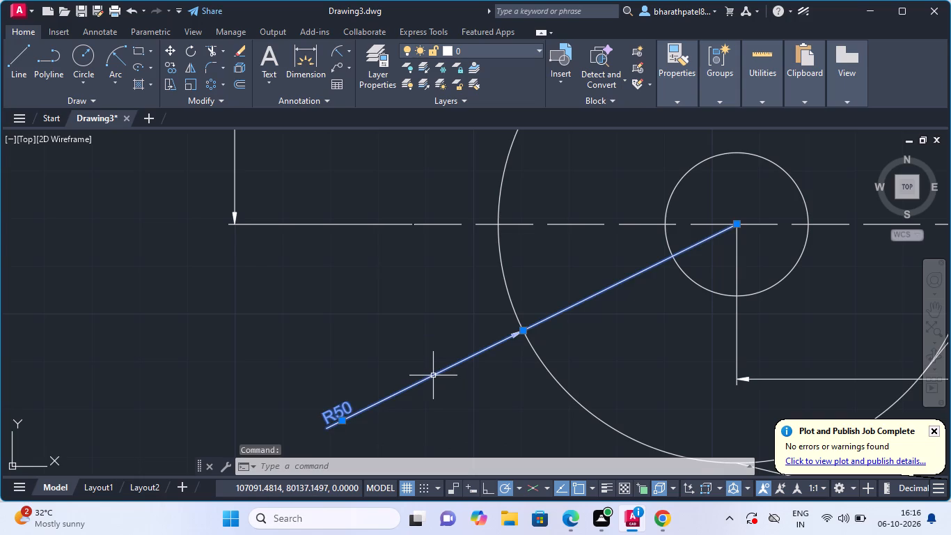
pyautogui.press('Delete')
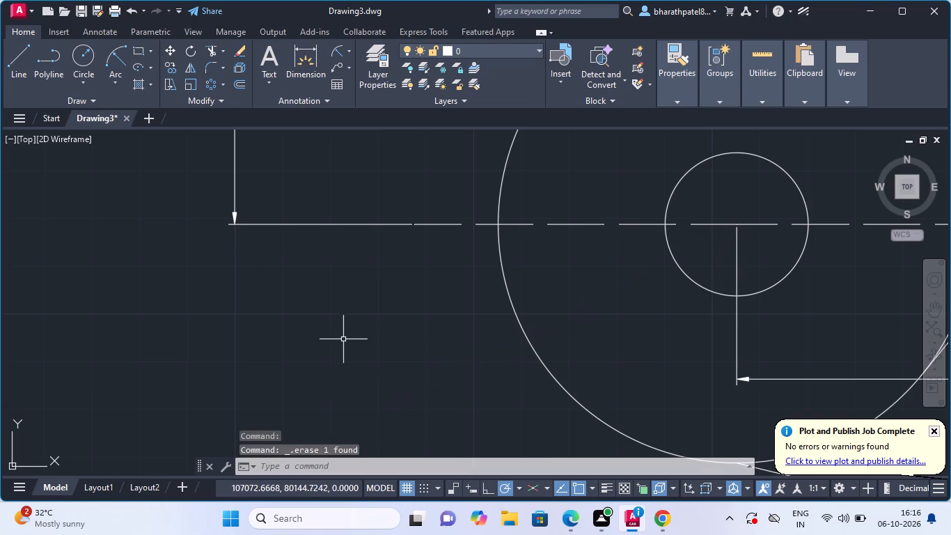
# Add a radius dimension to the shallow bottom arc joining the two lower bosses, with its text below the arc.
pyautogui.scroll(-4, 445, 296)
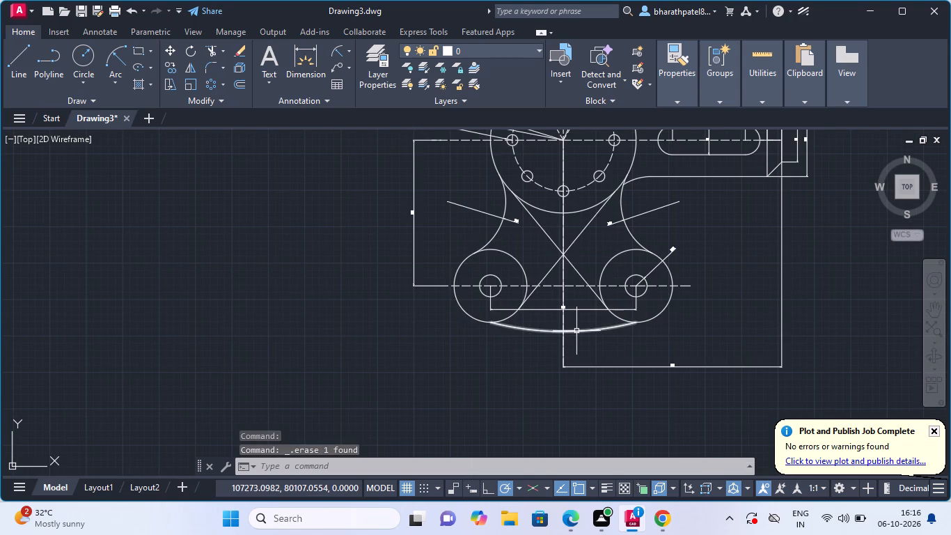
pyautogui.click(576, 331)
pyautogui.press('Escape')
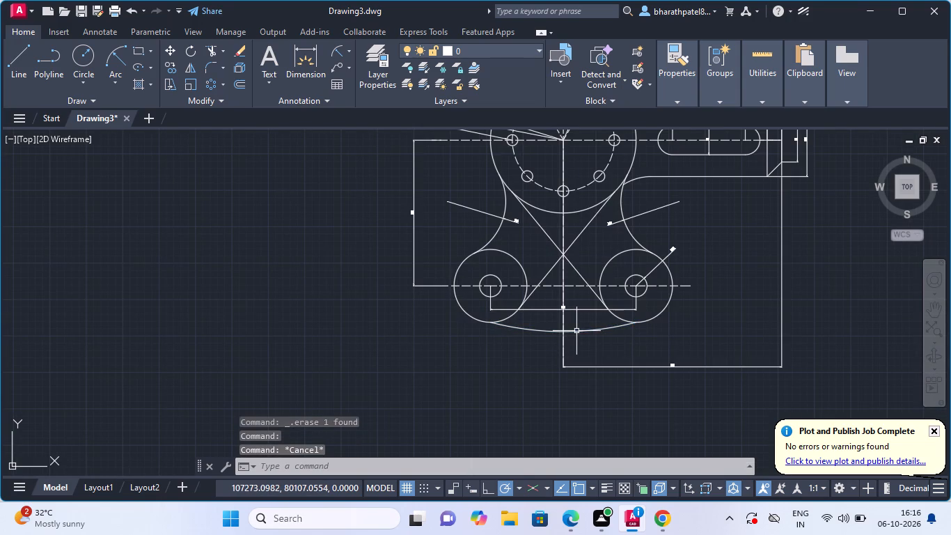
pyautogui.press('space')
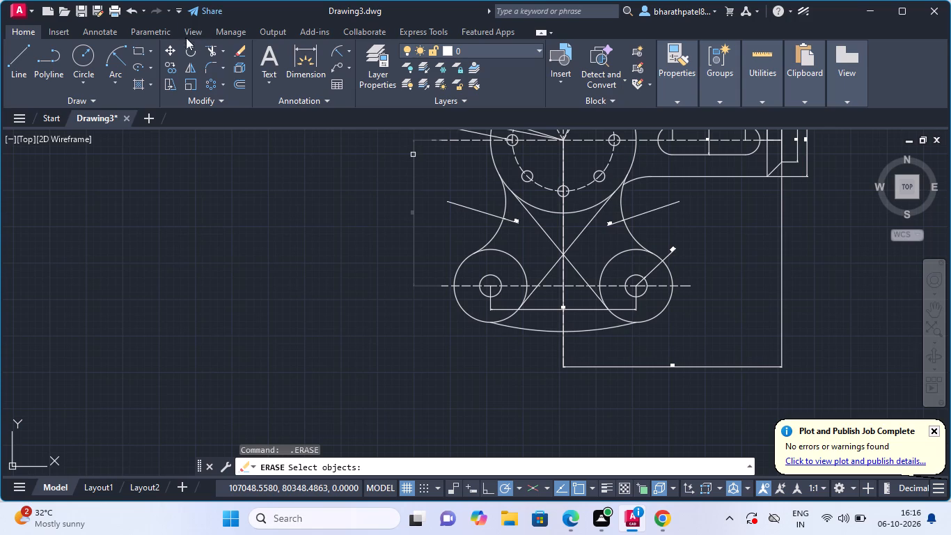
pyautogui.click(338, 47)
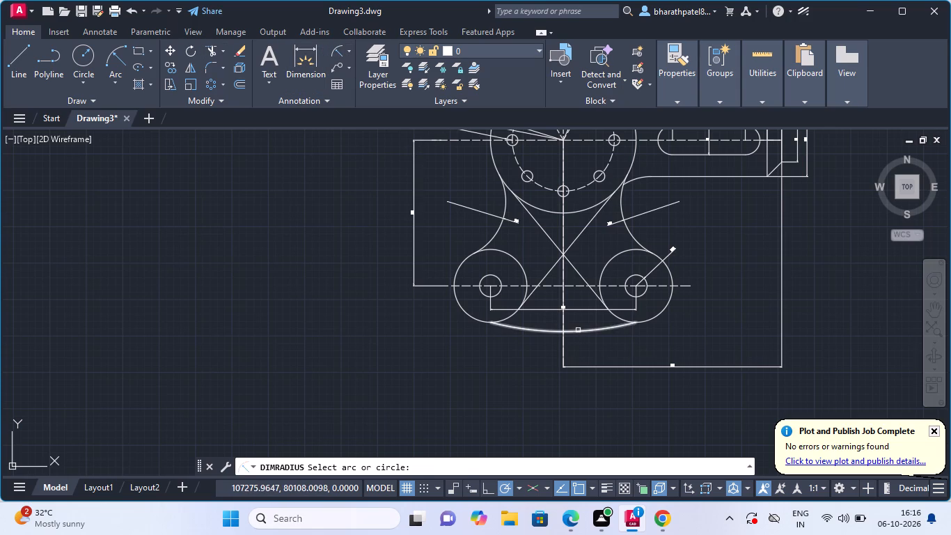
pyautogui.click(578, 330)
pyautogui.click(581, 343)
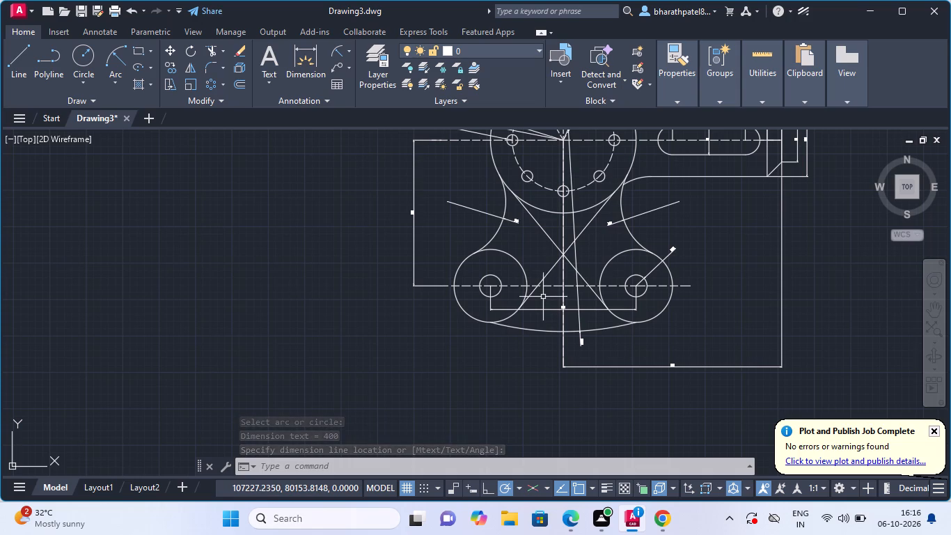
# Add a diameter dimension to the lower right boss's hole, with its text outside the boss below the hole's radius dimension.
pyautogui.scroll(-4, 542, 300)
pyautogui.scroll(5, 547, 254)
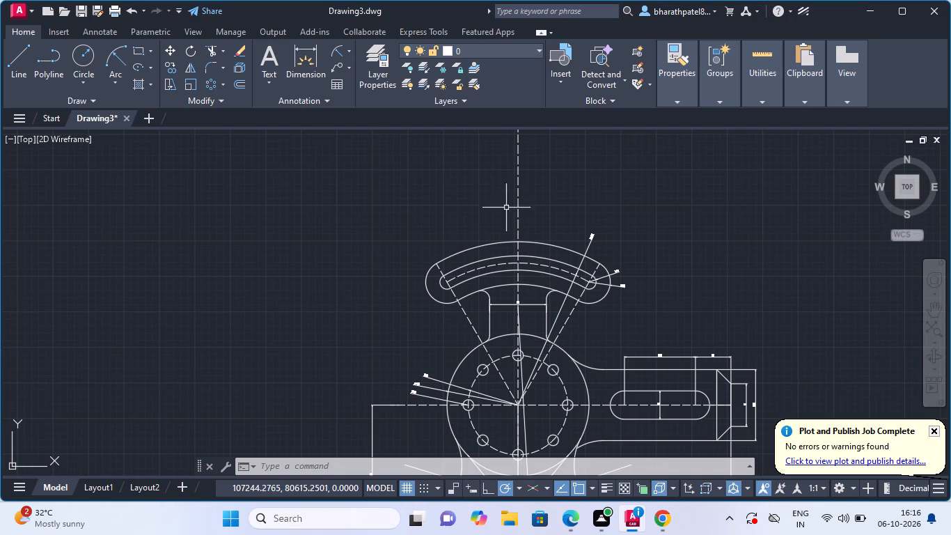
pyautogui.click(345, 52)
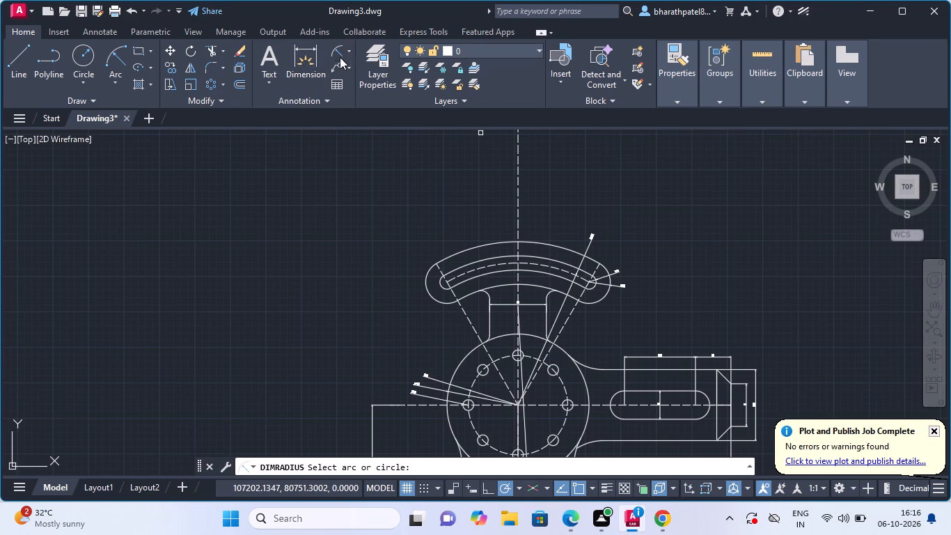
pyautogui.click(351, 48)
pyautogui.click(375, 212)
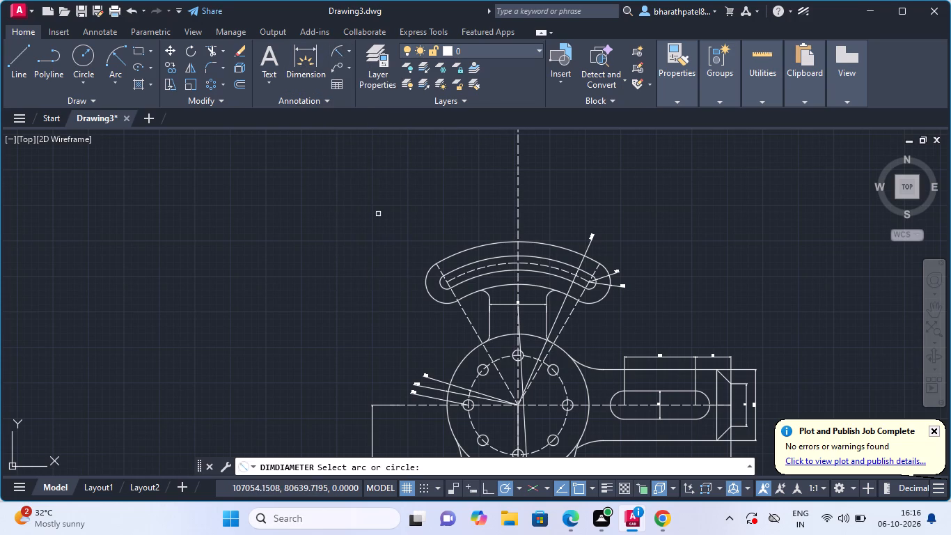
pyautogui.scroll(-3, 549, 291)
pyautogui.scroll(4, 569, 366)
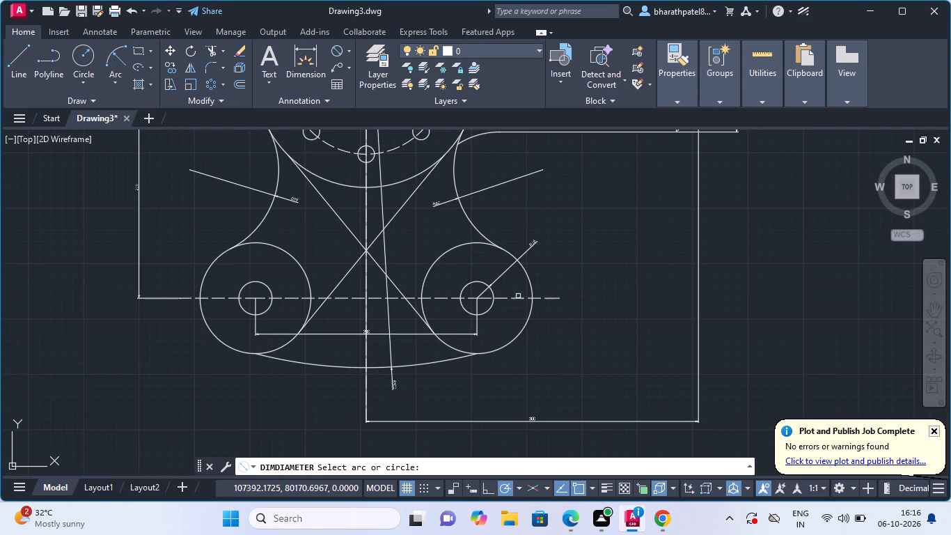
pyautogui.click(492, 288)
pyautogui.click(560, 273)
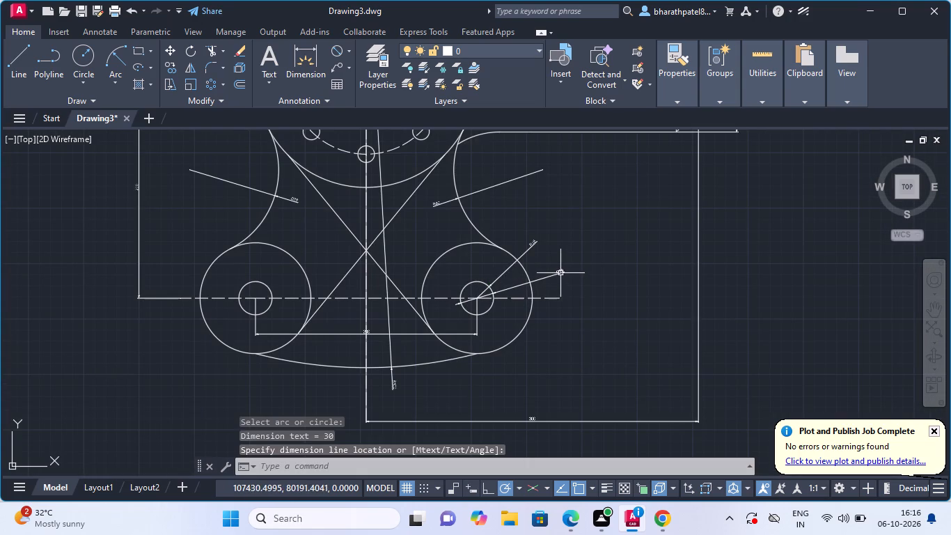
# Add a diameter dimension to the lower left boss's outer circle, with its text outside at the lower left.
pyautogui.press('space')
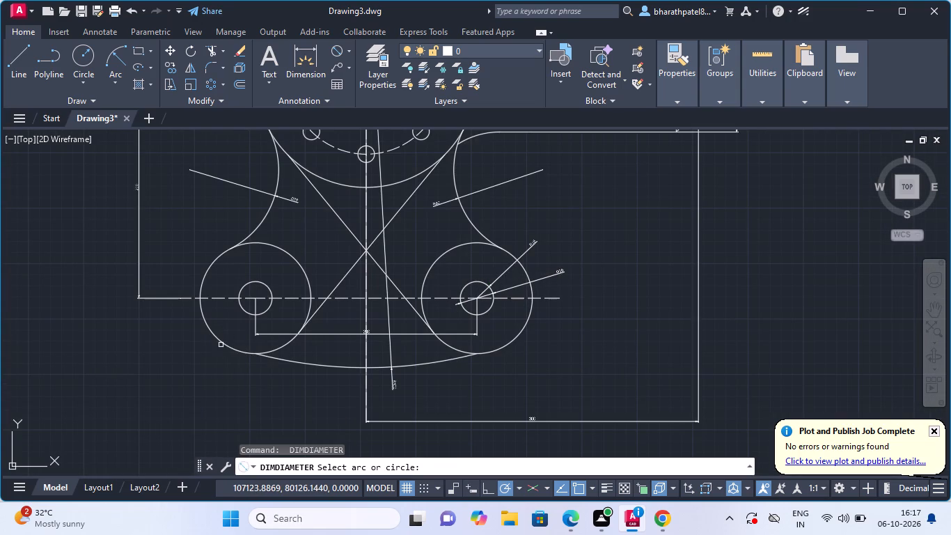
pyautogui.click(221, 342)
pyautogui.click(203, 362)
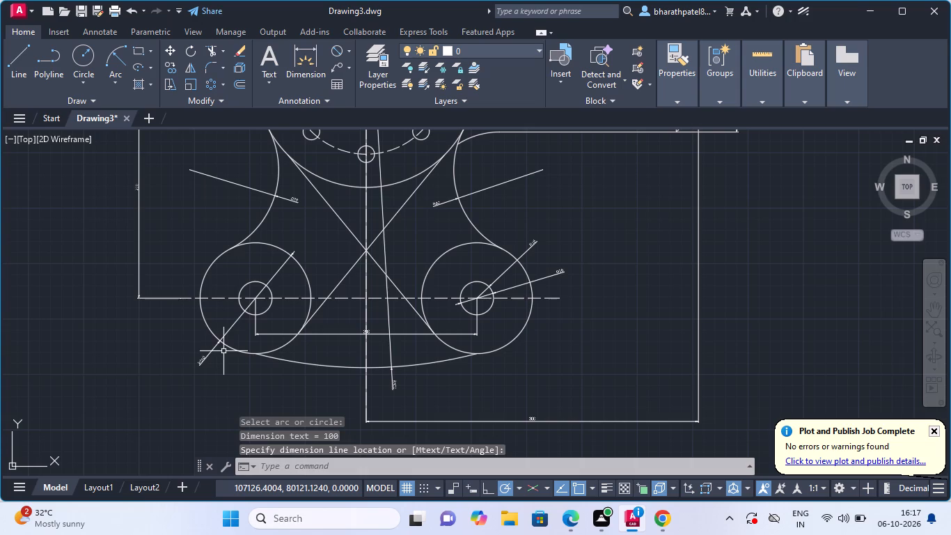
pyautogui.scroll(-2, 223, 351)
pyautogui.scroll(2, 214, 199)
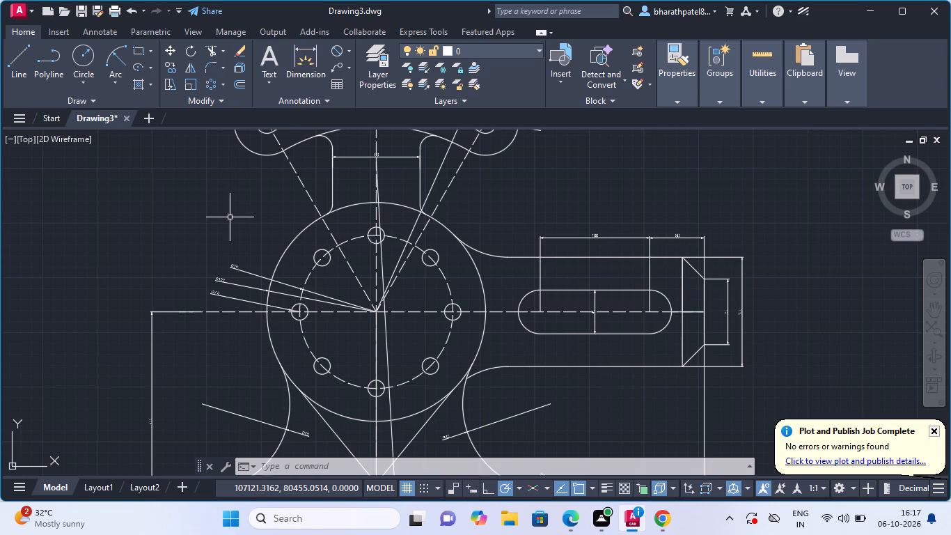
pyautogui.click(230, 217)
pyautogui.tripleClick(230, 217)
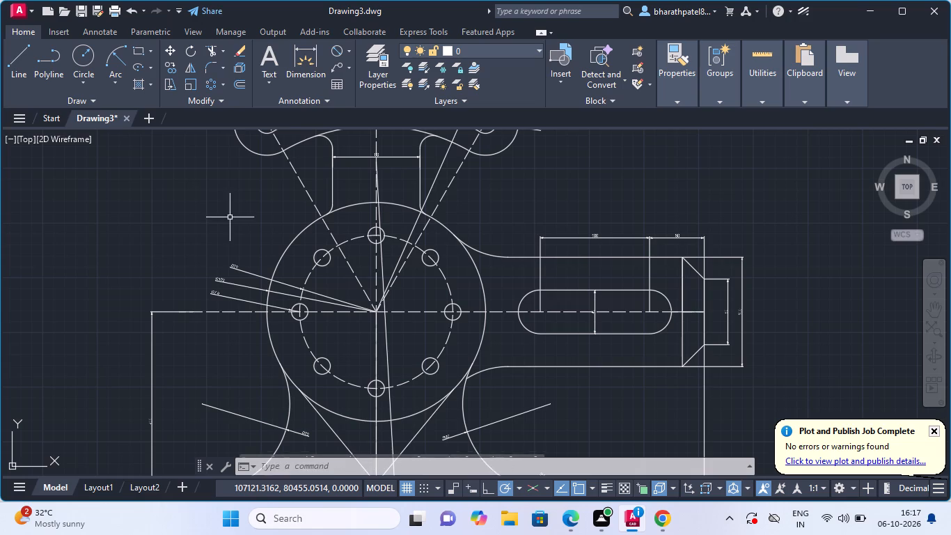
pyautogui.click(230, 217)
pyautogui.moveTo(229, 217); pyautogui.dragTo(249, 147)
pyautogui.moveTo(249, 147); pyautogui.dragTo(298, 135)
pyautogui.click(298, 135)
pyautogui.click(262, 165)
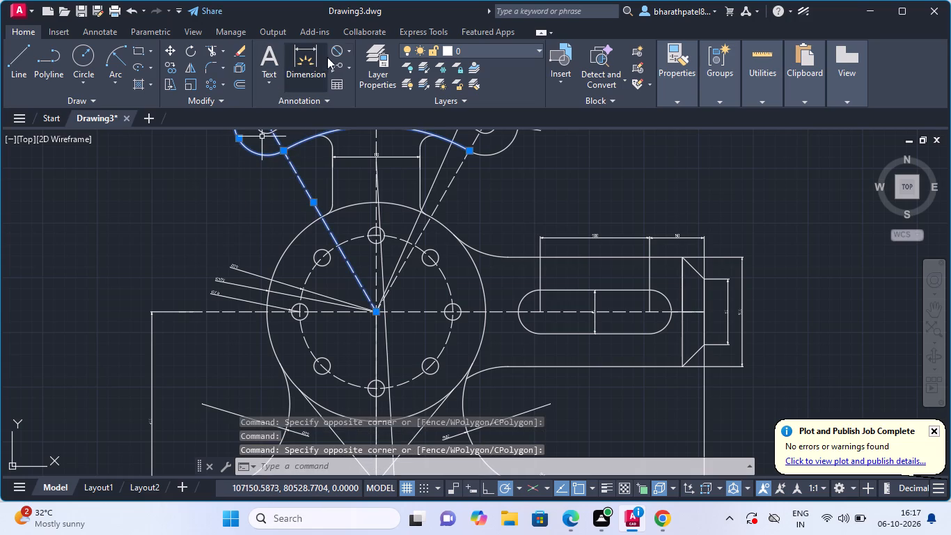
# Add an angular dimension between the sector's two slanted dashed centre lines, with its arc just inside the hub's outer circle.
pyautogui.click(349, 52)
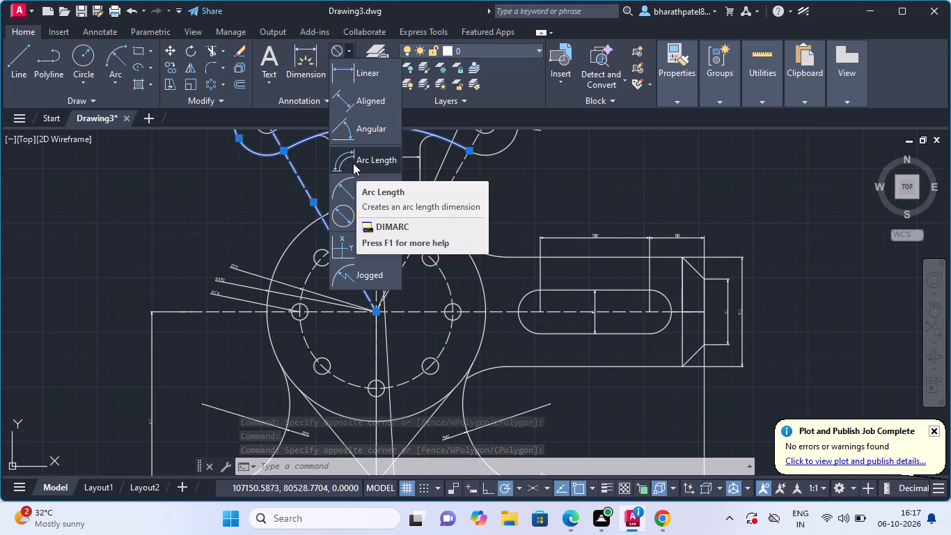
pyautogui.click(370, 134)
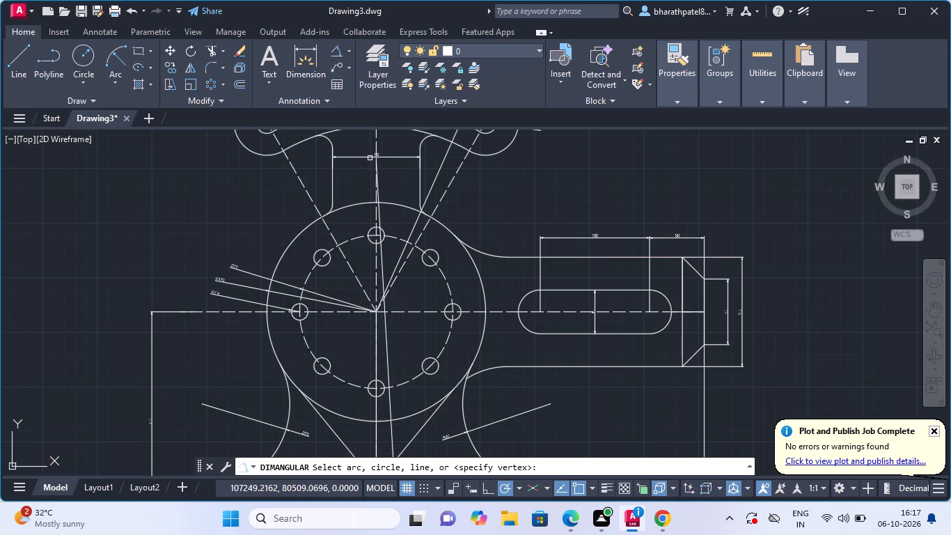
pyautogui.click(324, 224)
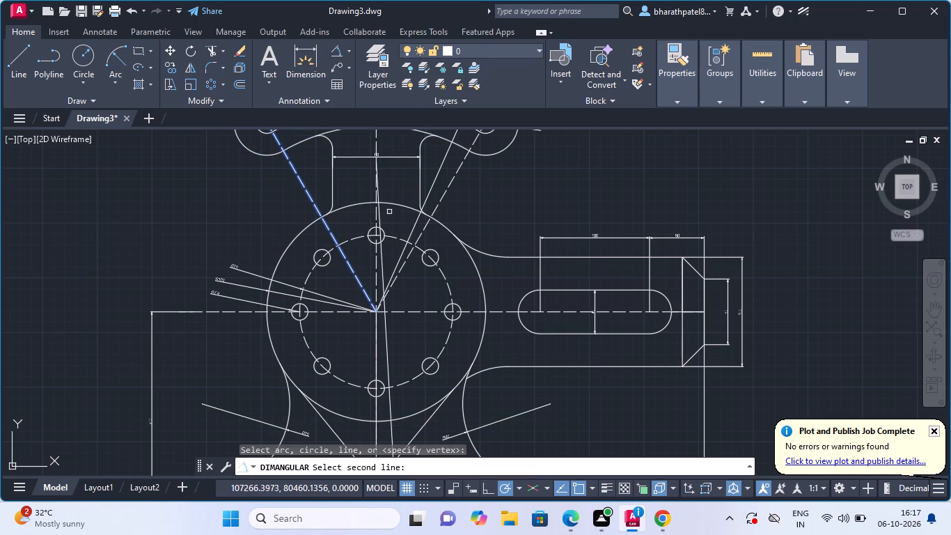
pyautogui.click(422, 231)
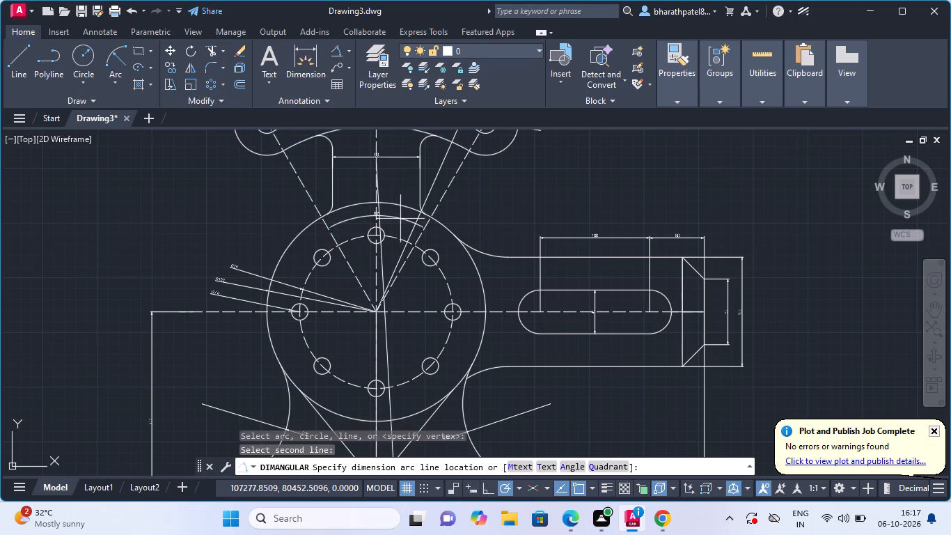
pyautogui.scroll(4, 392, 212)
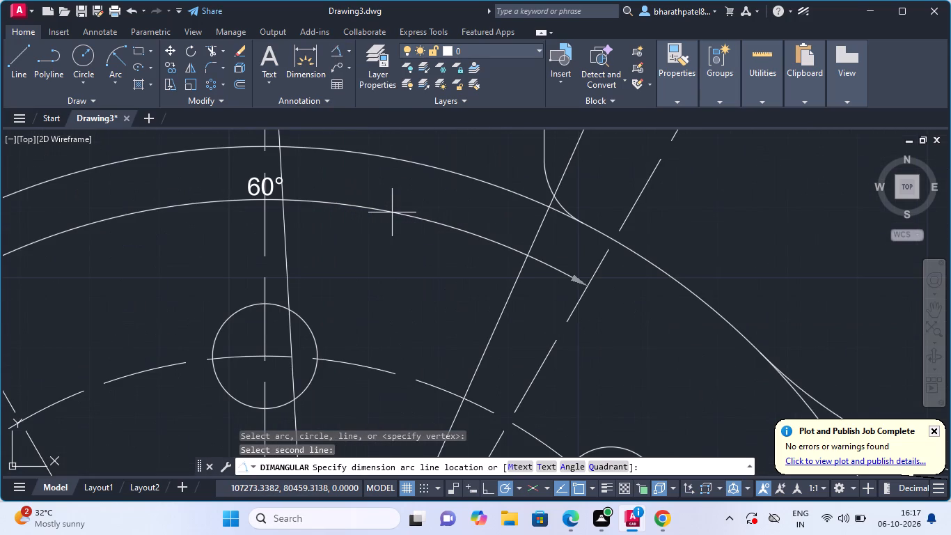
pyautogui.click(390, 187)
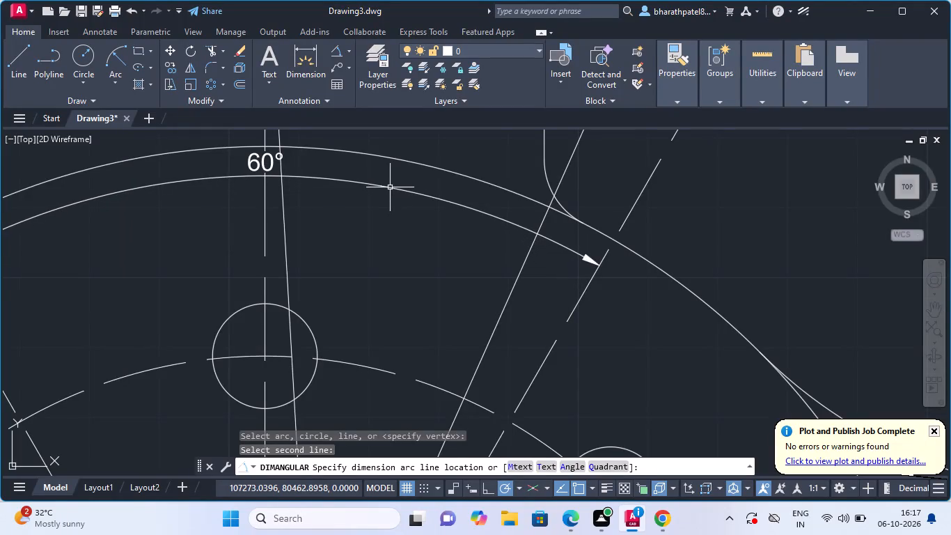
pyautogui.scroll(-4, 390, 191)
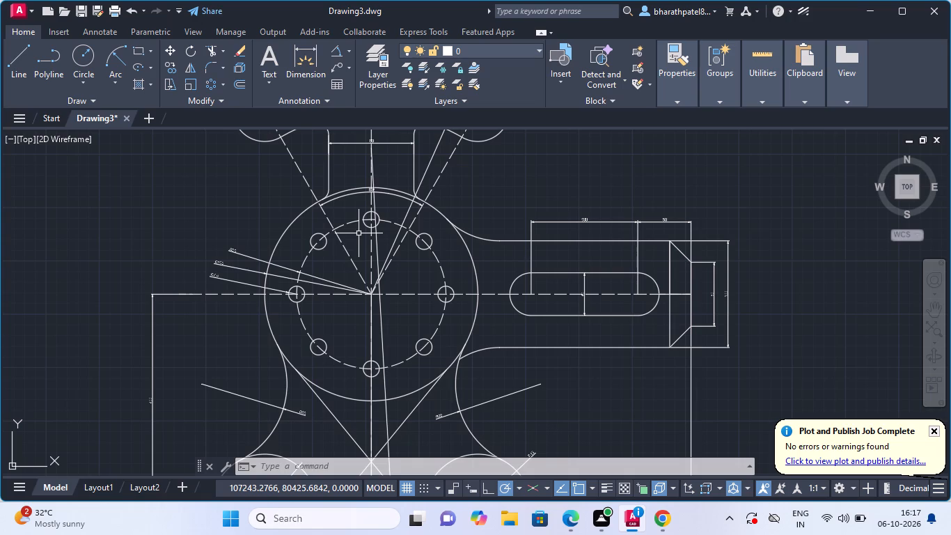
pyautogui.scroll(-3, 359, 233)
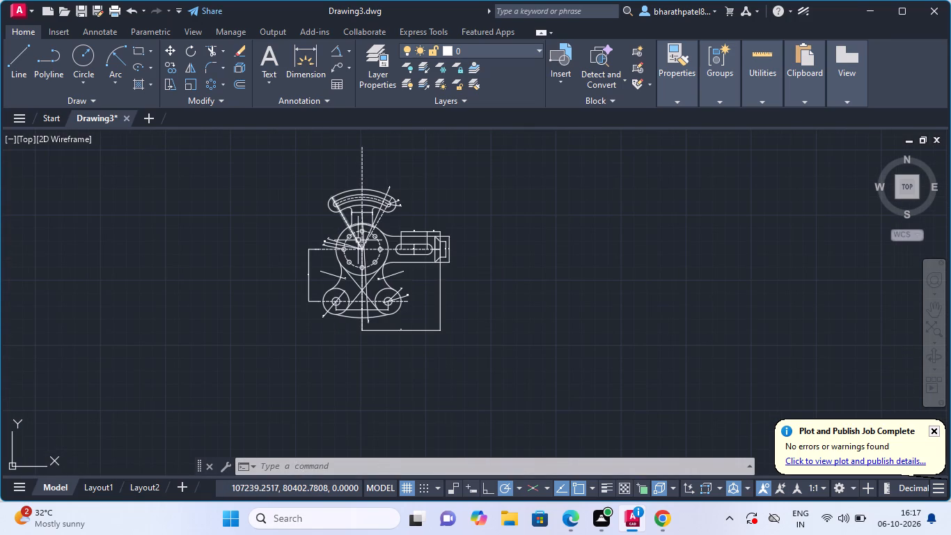
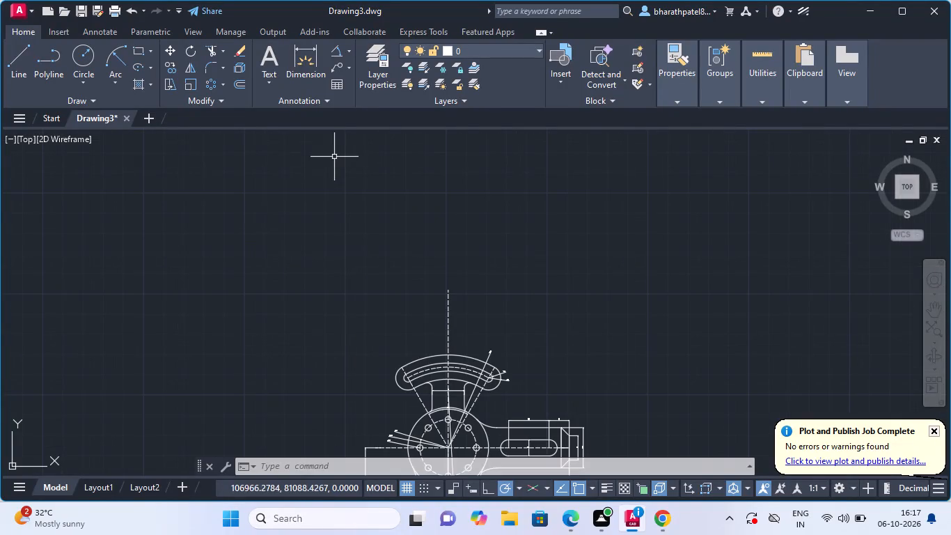
# Draw a horizontal cutting line across the vertical dashed centre line, just above the curved sector.
pyautogui.scroll(-3, 290, 145)
pyautogui.scroll(4, 322, 199)
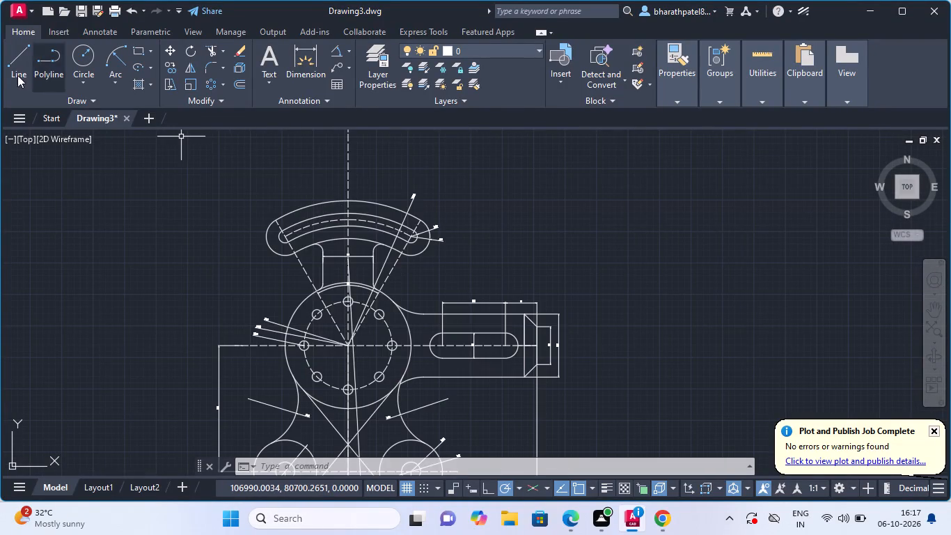
pyautogui.click(10, 68)
pyautogui.click(264, 153)
pyautogui.click(432, 153)
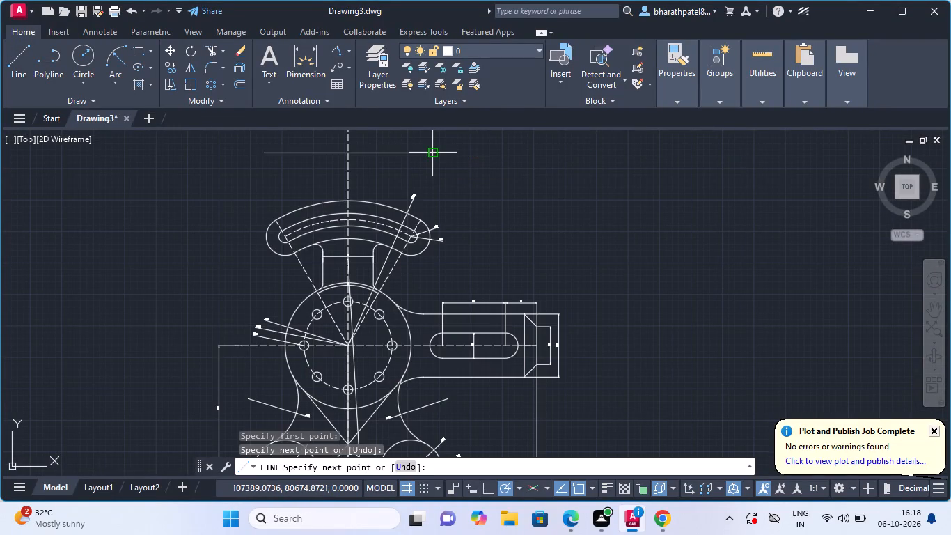
pyautogui.press('Escape')
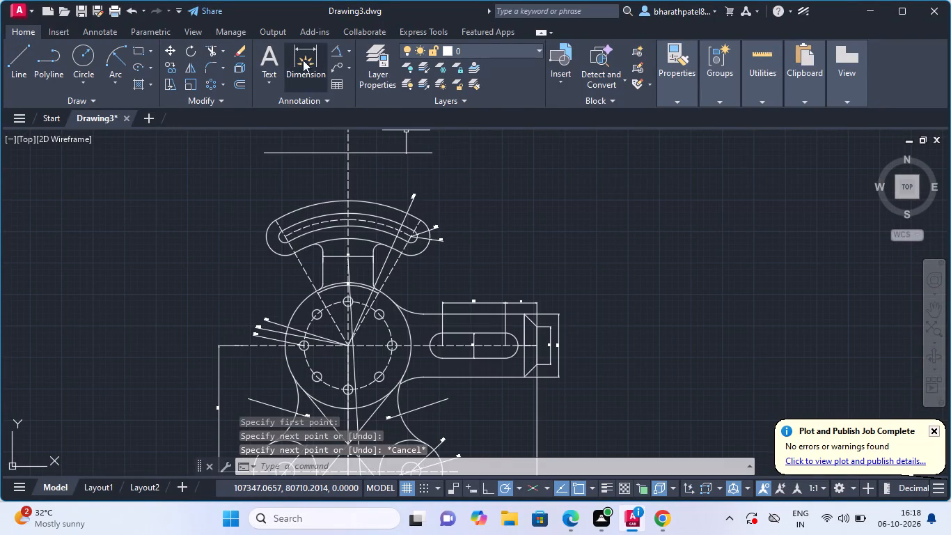
# Trim the vertical centre line above the horizontal cutting line and remove both halves of that cutting line.
pyautogui.click(211, 54)
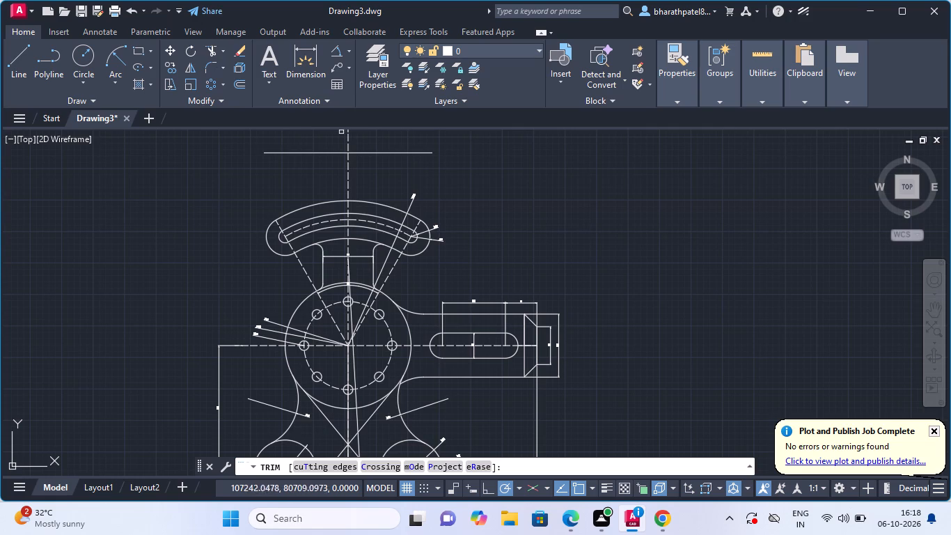
pyautogui.click(349, 134)
pyautogui.click(329, 153)
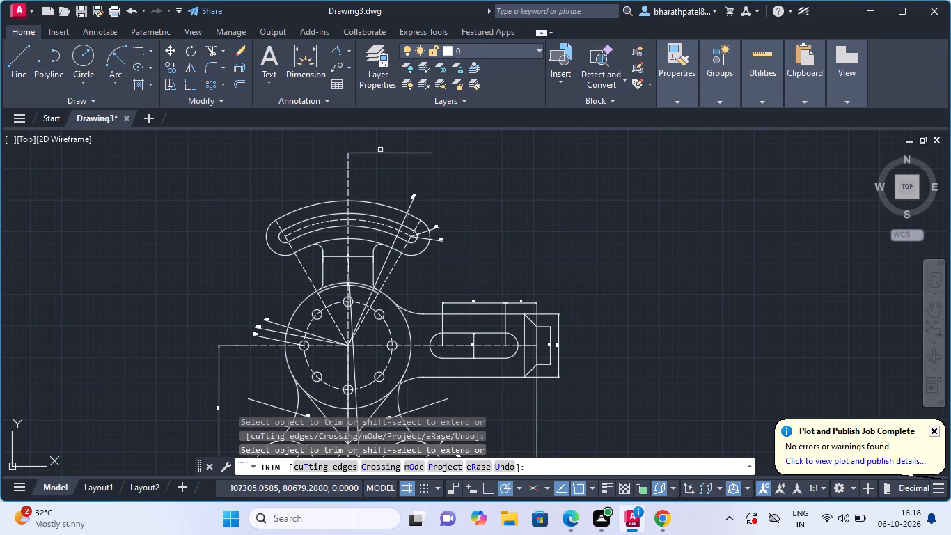
pyautogui.click(379, 151)
pyautogui.scroll(-4, 379, 151)
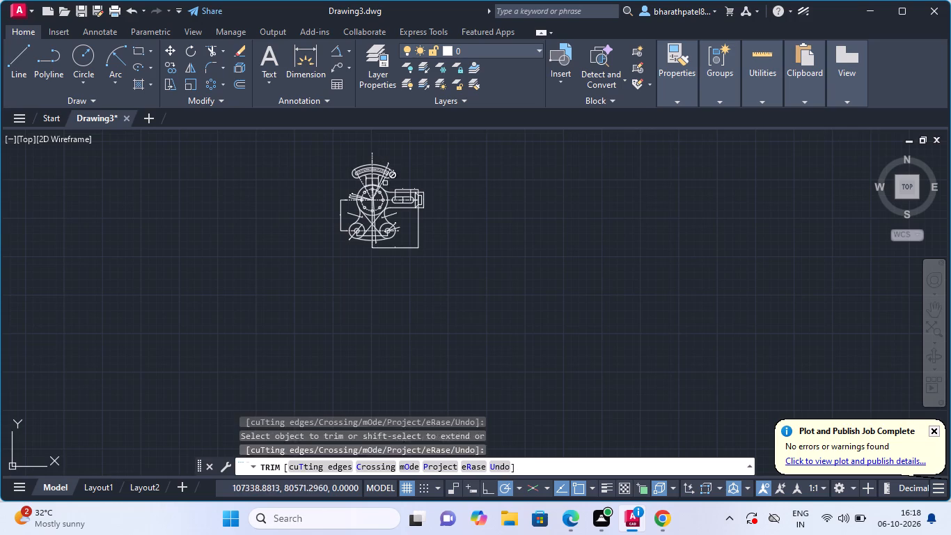
pyautogui.scroll(-2, 370, 208)
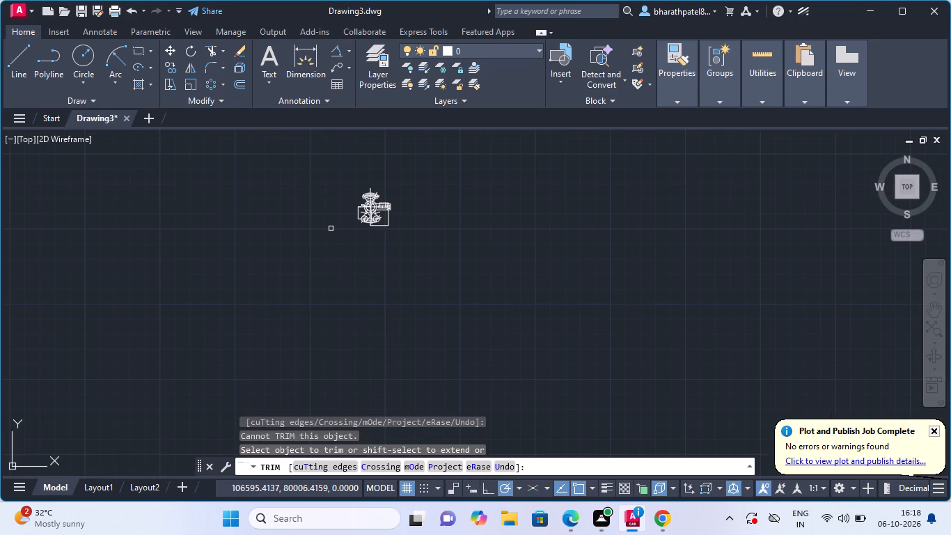
pyautogui.press('space')
# Examine the whole dimensioned part and the dimensions on its slotted arm.
pyautogui.scroll(4, 313, 205)
pyautogui.scroll(-2, 476, 187)
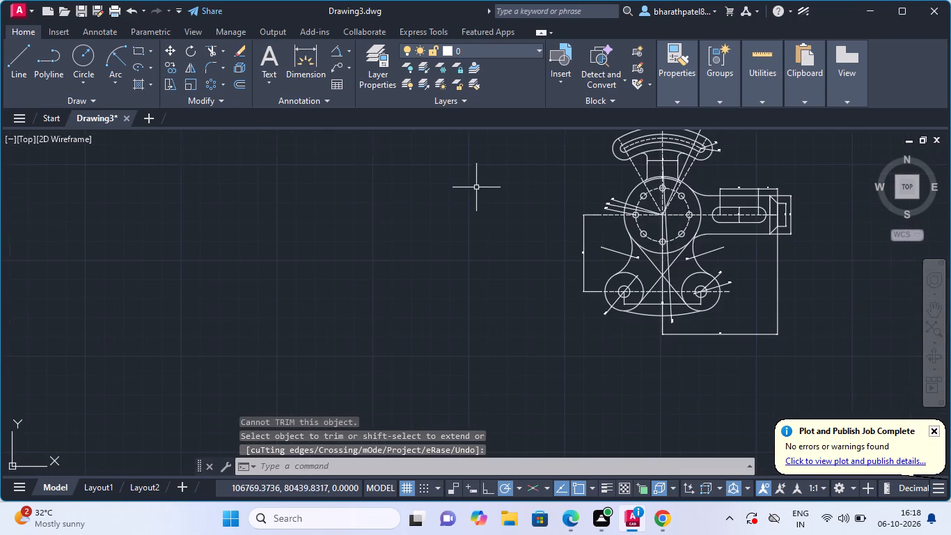
pyautogui.scroll(-1, 476, 187)
pyautogui.scroll(3, 560, 146)
pyautogui.scroll(-3, 551, 166)
pyautogui.scroll(3, 547, 194)
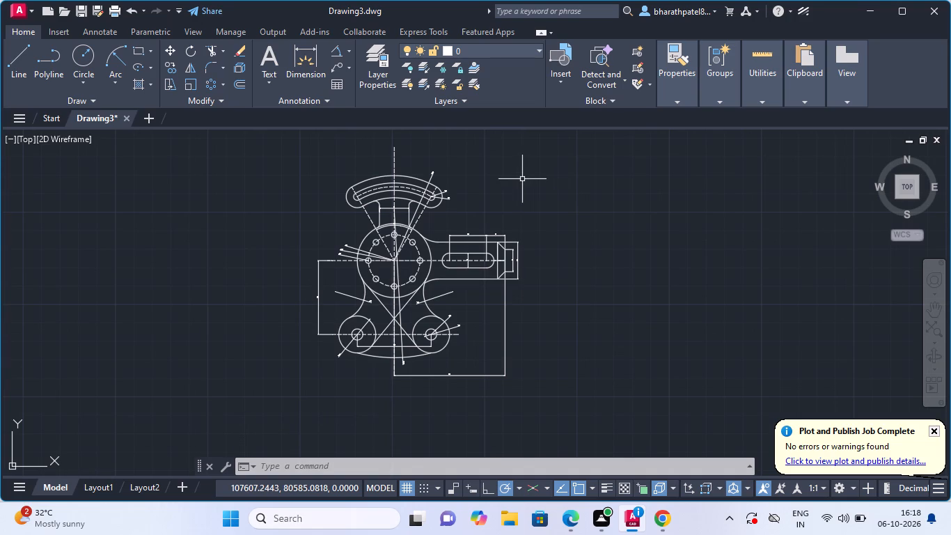
pyautogui.scroll(3, 444, 226)
pyautogui.scroll(-3, 444, 224)
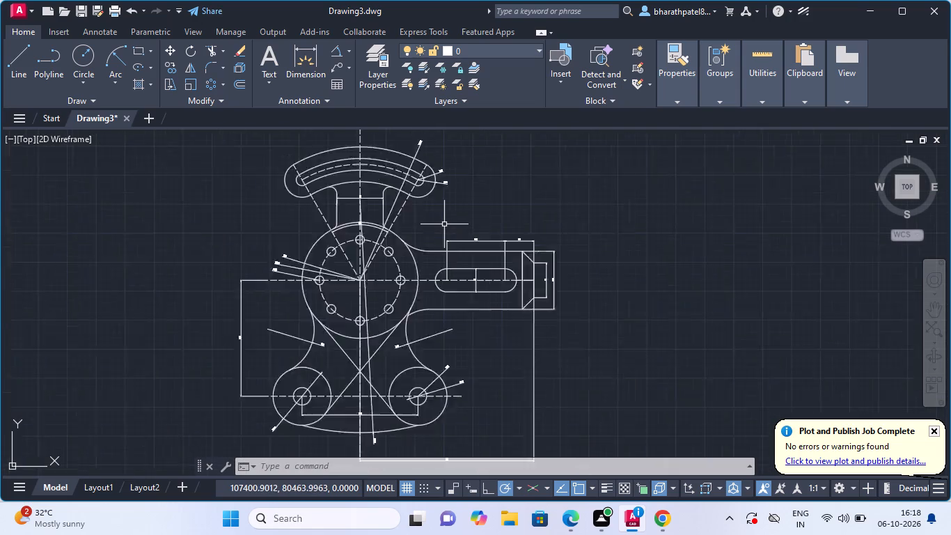
pyautogui.scroll(2, 443, 224)
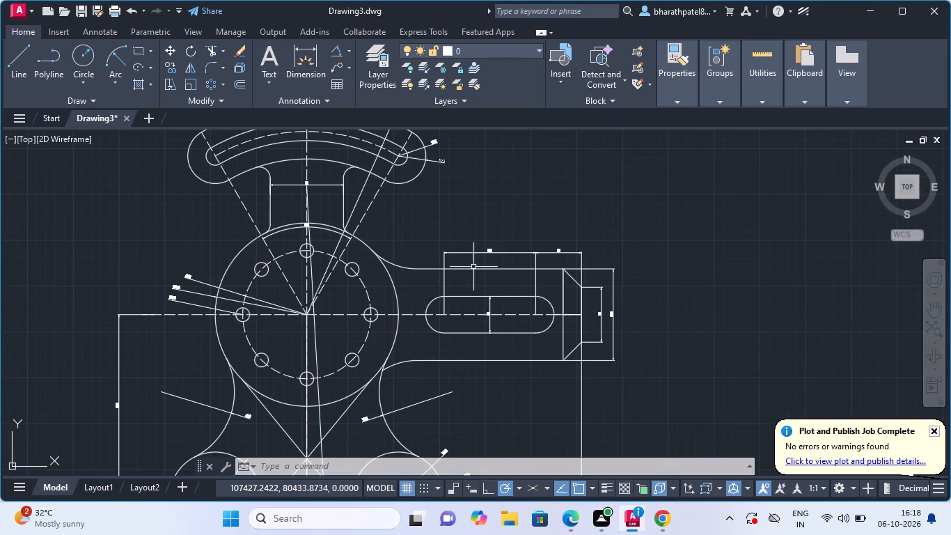
pyautogui.scroll(3, 495, 299)
pyautogui.scroll(-1, 495, 299)
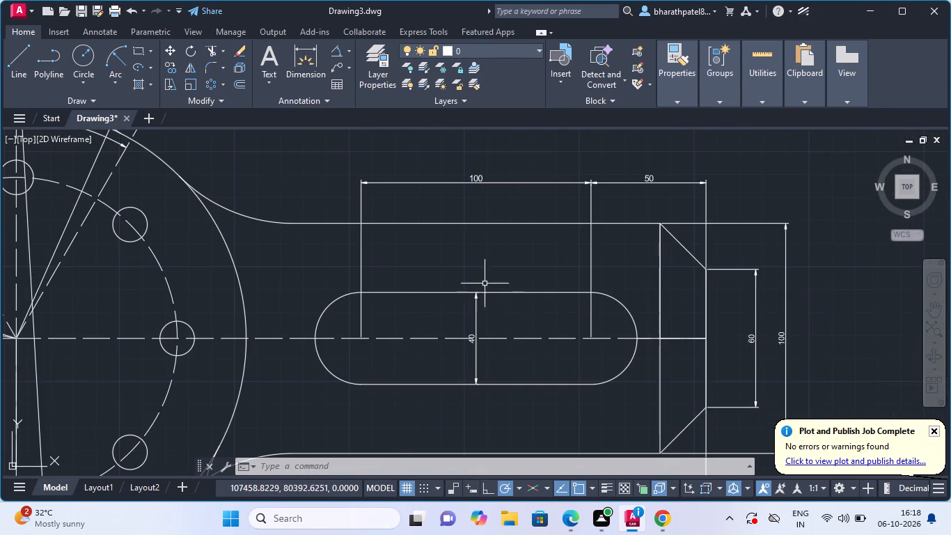
pyautogui.scroll(-7, 485, 282)
pyautogui.scroll(3, 485, 284)
pyautogui.scroll(1, 423, 297)
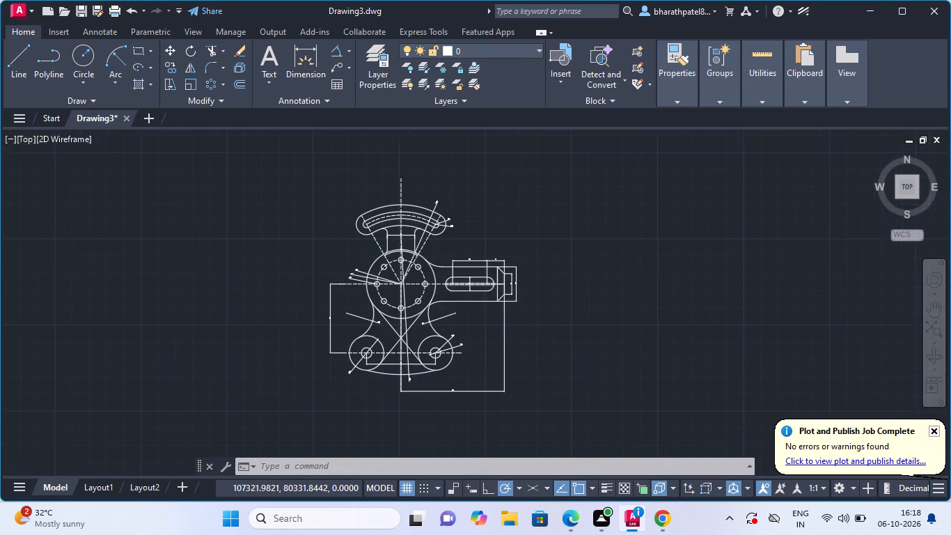
pyautogui.scroll(1, 423, 297)
pyautogui.scroll(-3, 423, 297)
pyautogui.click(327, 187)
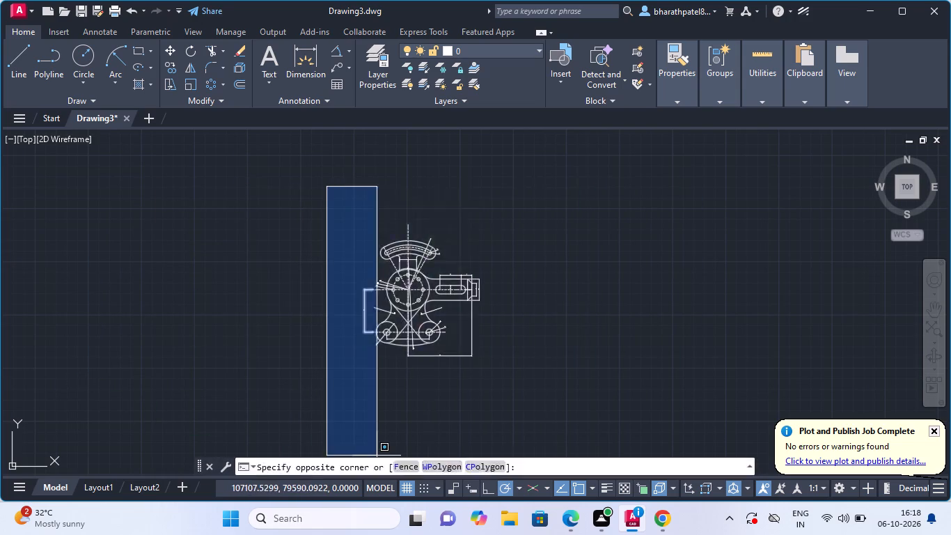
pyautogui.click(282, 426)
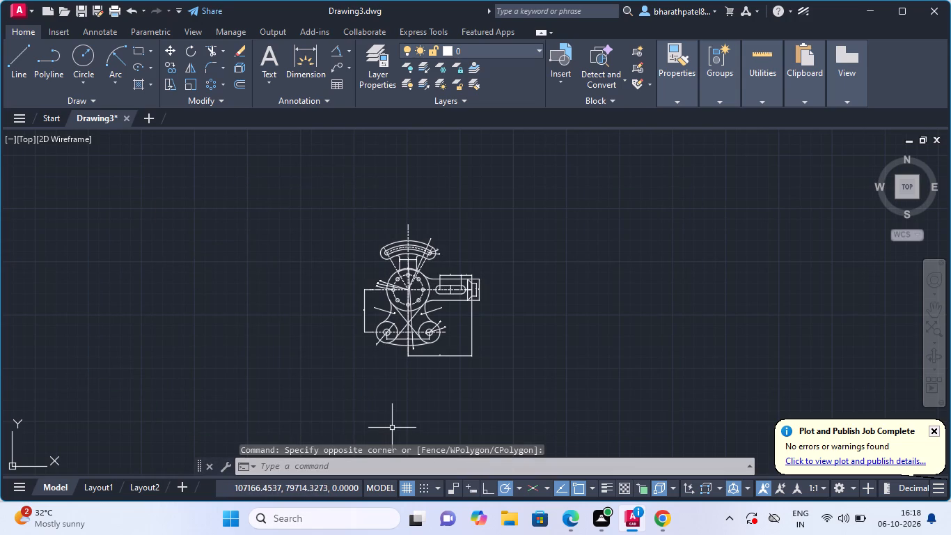
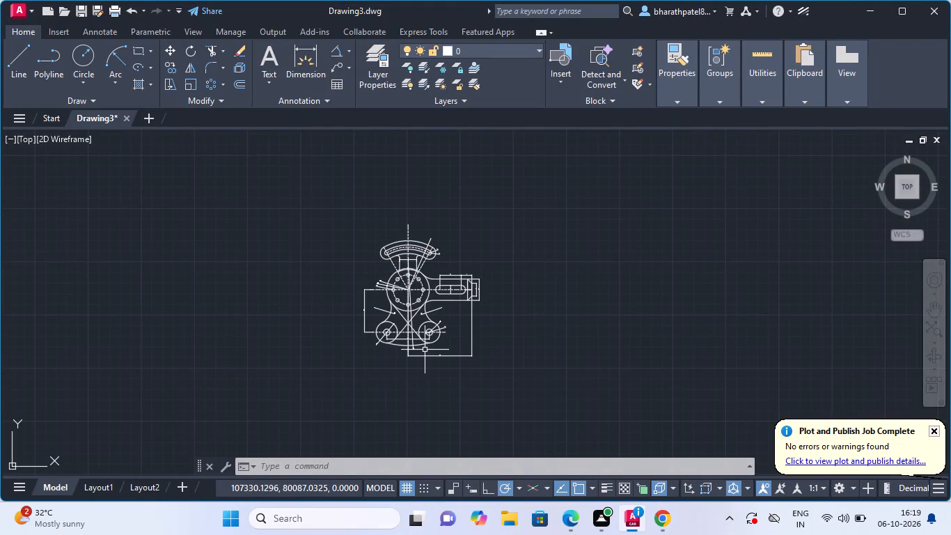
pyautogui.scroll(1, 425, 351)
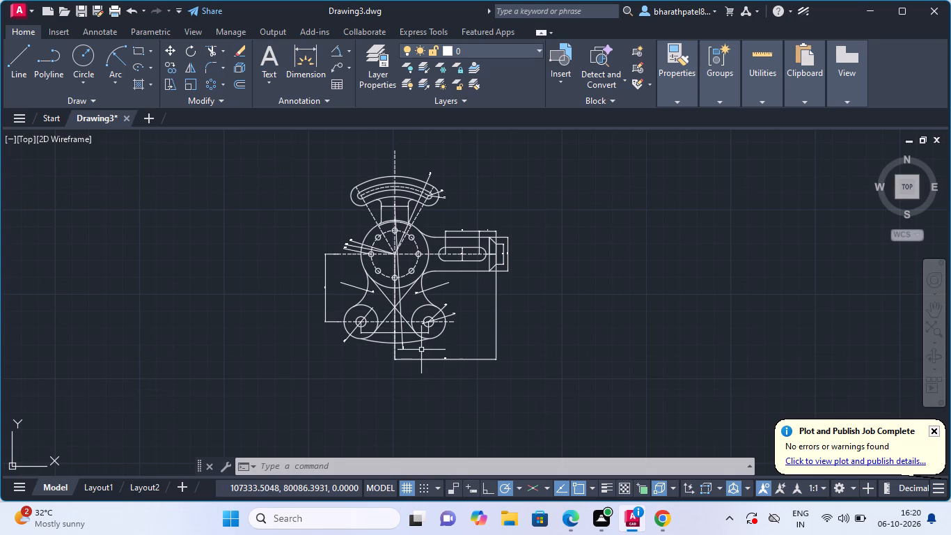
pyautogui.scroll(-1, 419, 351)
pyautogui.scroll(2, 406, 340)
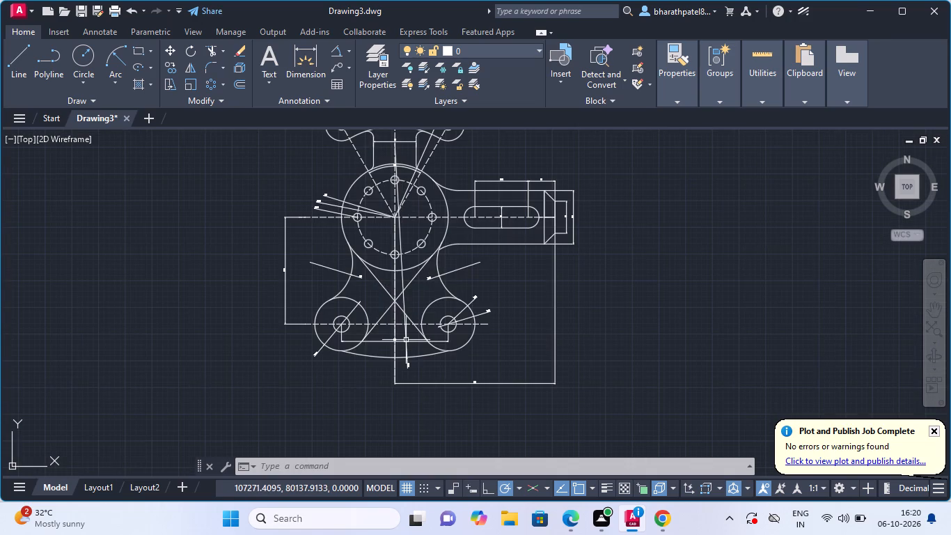
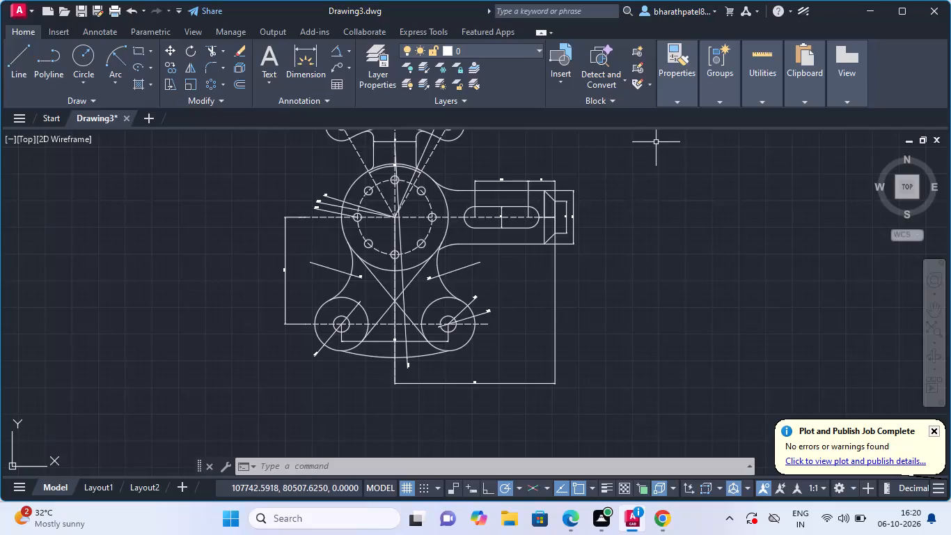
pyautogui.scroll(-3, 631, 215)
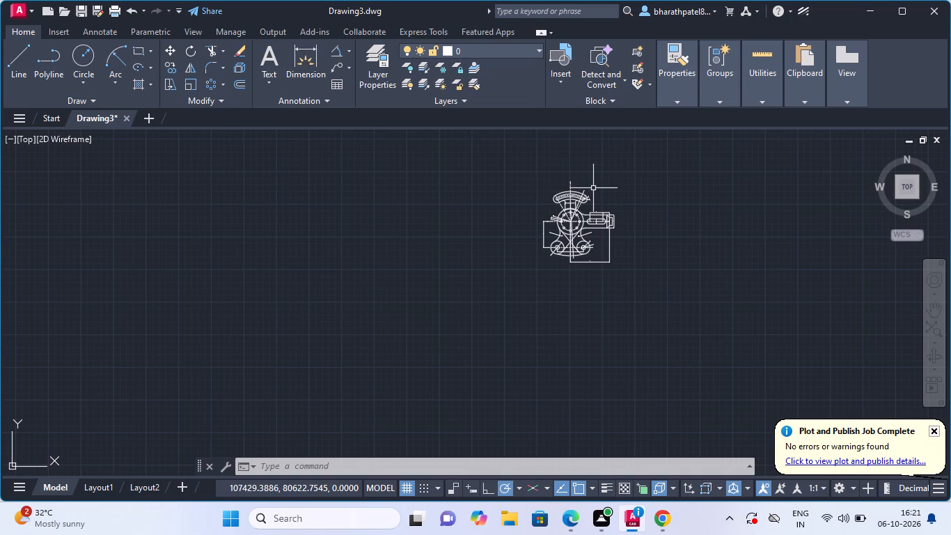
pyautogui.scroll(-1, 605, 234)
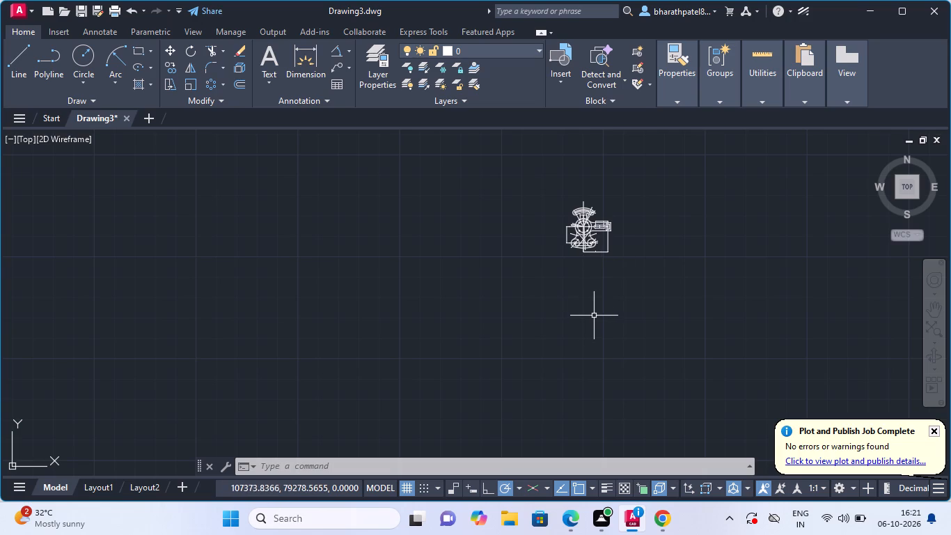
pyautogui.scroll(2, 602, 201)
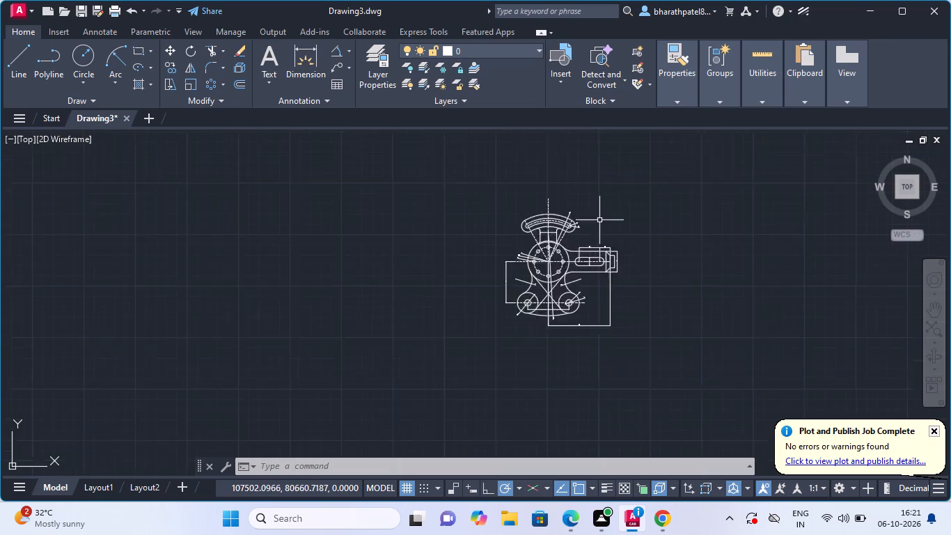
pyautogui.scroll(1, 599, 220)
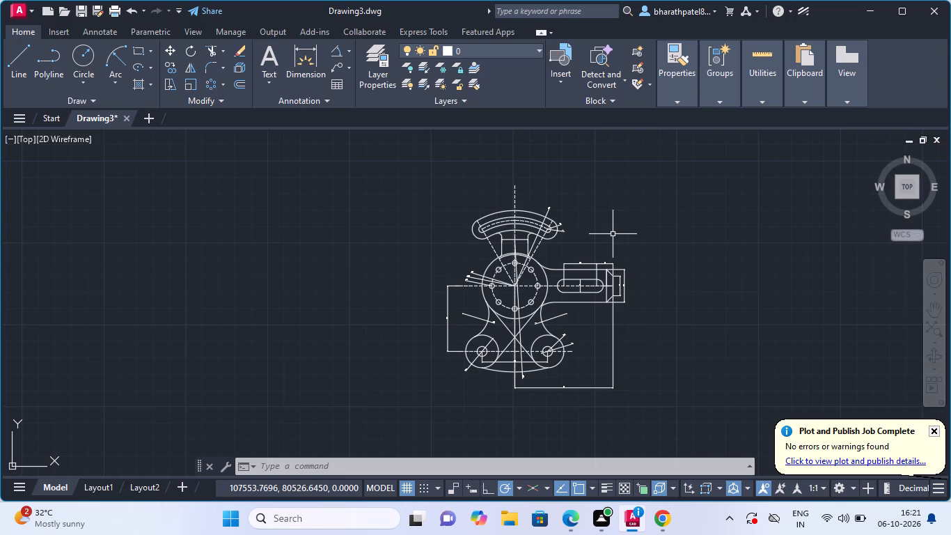
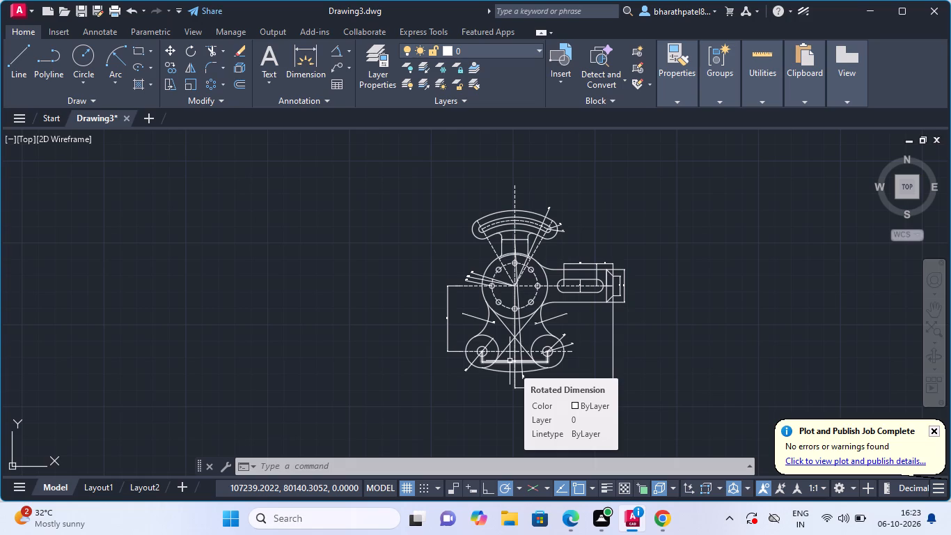
# Inspect the plotted part drawing, checking the curved slot, bolt-hole circle, slotted arm, lower bosses, centre lines and dimensions.
pyautogui.scroll(1, 533, 307)
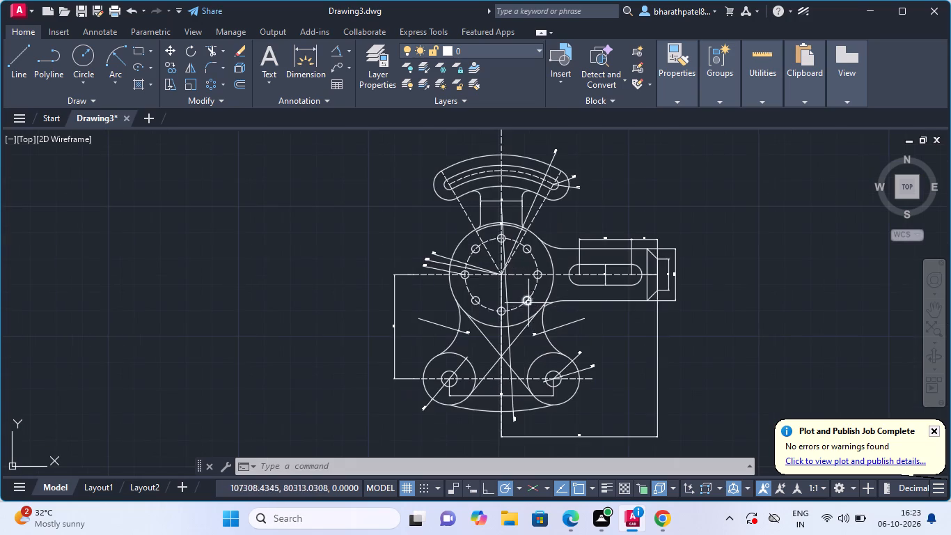
pyautogui.scroll(-3, 528, 301)
pyautogui.scroll(2, 537, 310)
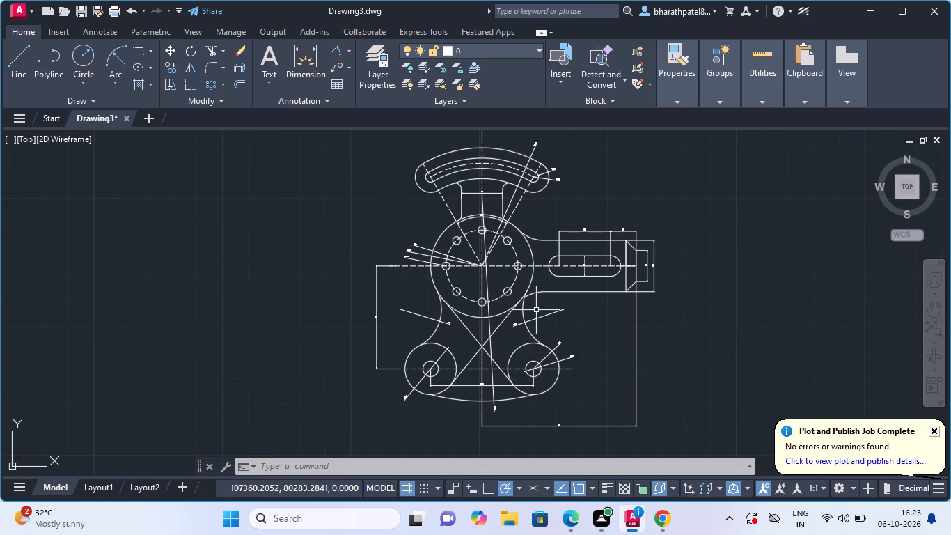
pyautogui.scroll(-2, 537, 261)
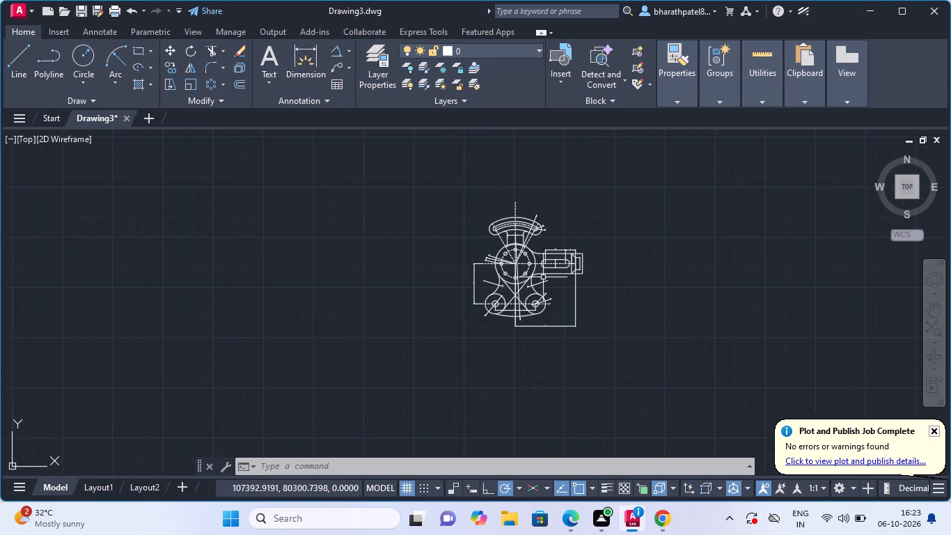
pyautogui.scroll(3, 544, 277)
pyautogui.scroll(-3, 542, 279)
pyautogui.scroll(2, 558, 261)
pyautogui.scroll(-3, 558, 261)
pyautogui.scroll(2, 558, 261)
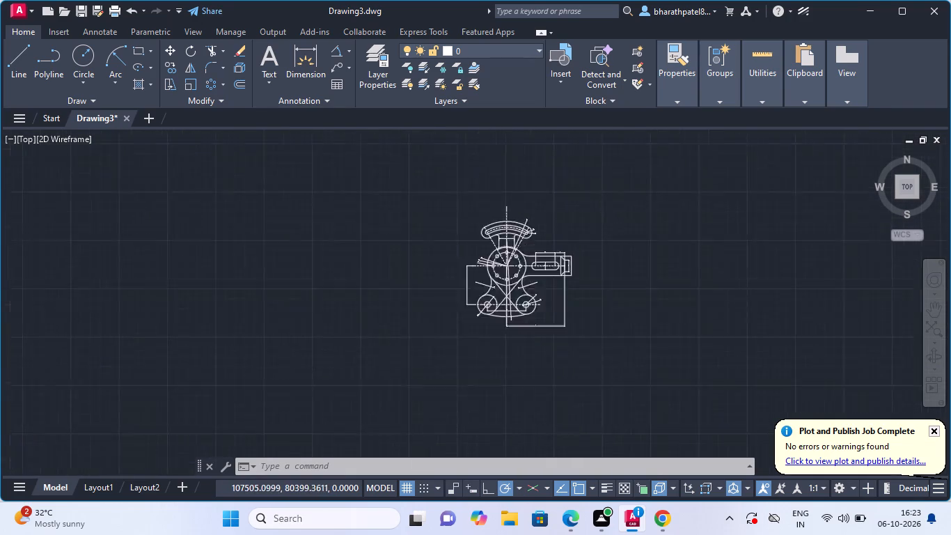
pyautogui.scroll(1, 558, 261)
pyautogui.scroll(-2, 558, 261)
pyautogui.scroll(2, 558, 261)
pyautogui.scroll(-3, 558, 261)
pyautogui.scroll(2, 558, 261)
pyautogui.scroll(-2, 558, 261)
pyautogui.scroll(2, 558, 261)
pyautogui.scroll(-3, 558, 261)
pyautogui.scroll(2, 558, 261)
pyautogui.scroll(-2, 558, 263)
pyautogui.scroll(2, 558, 264)
pyautogui.scroll(-2, 558, 264)
pyautogui.scroll(3, 558, 264)
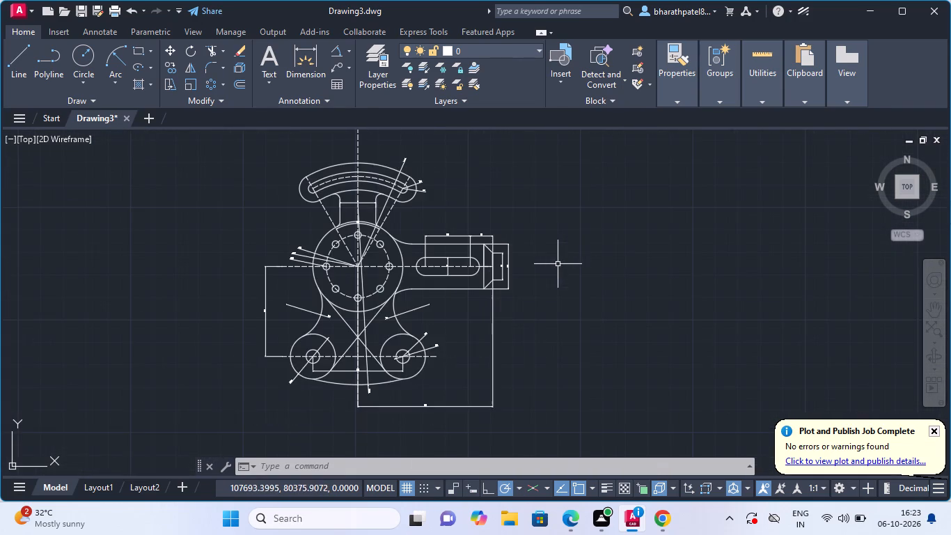
pyautogui.scroll(-3, 544, 278)
pyautogui.scroll(4, 512, 293)
pyautogui.scroll(-3, 509, 289)
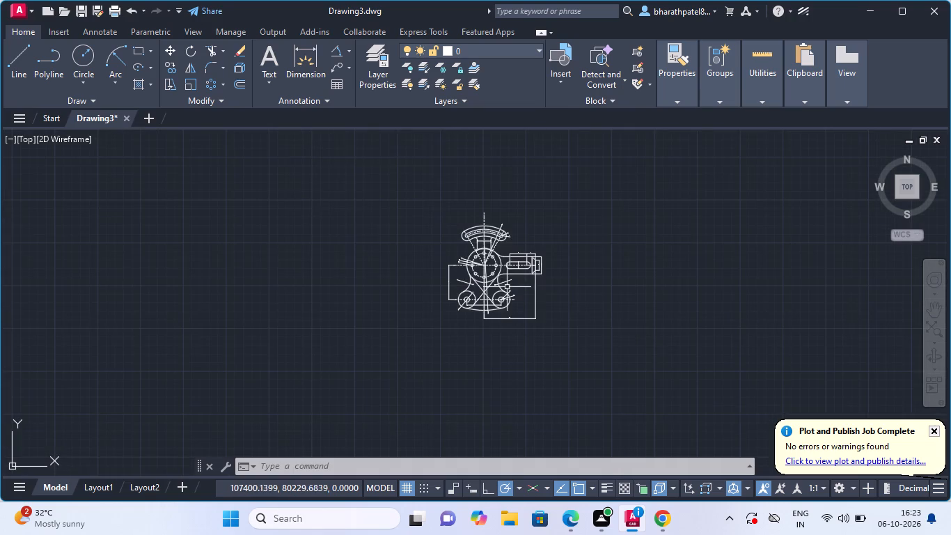
pyautogui.scroll(3, 471, 257)
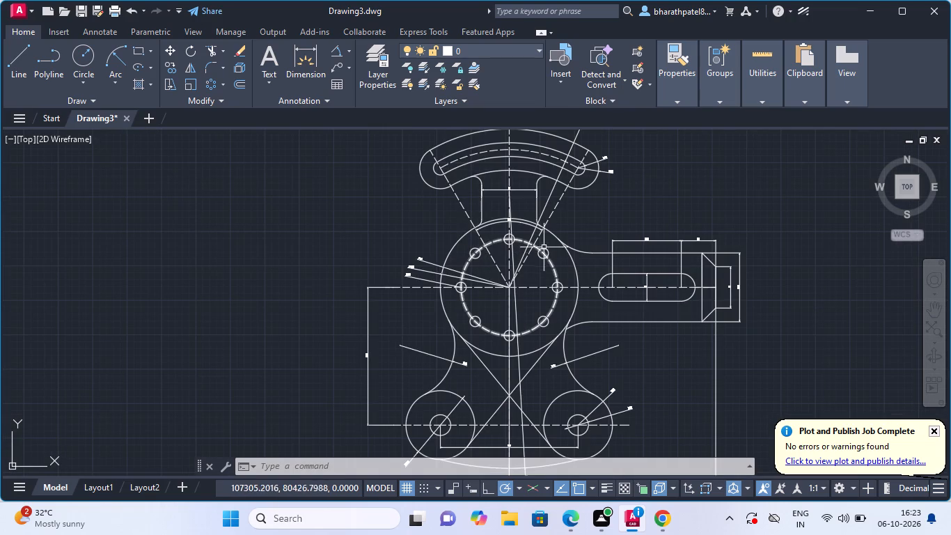
pyautogui.scroll(3, 521, 219)
pyautogui.scroll(-4, 534, 222)
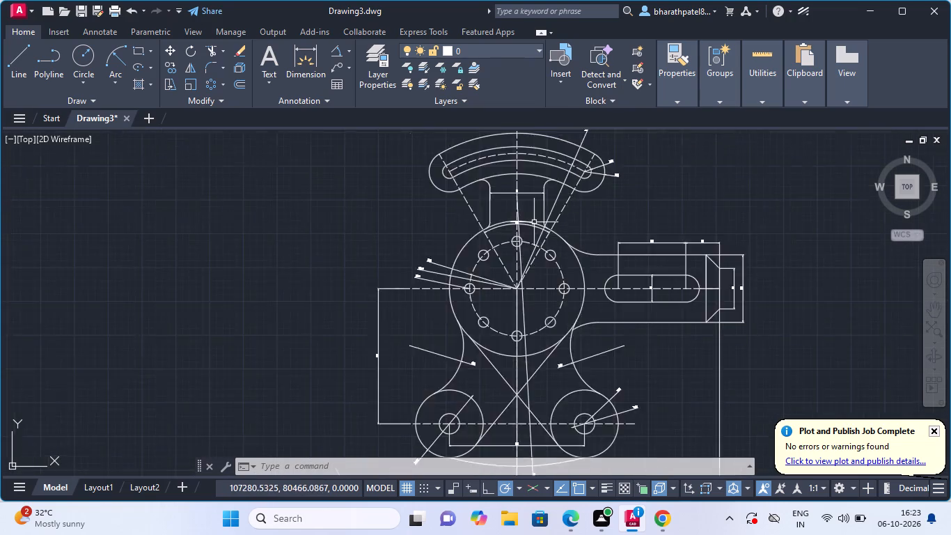
pyautogui.scroll(-3, 534, 222)
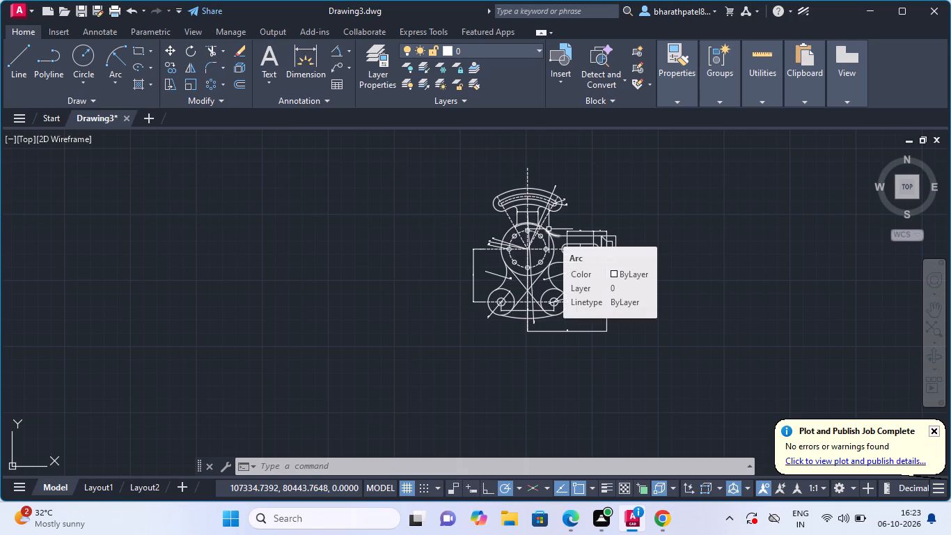
pyautogui.scroll(-2, 548, 229)
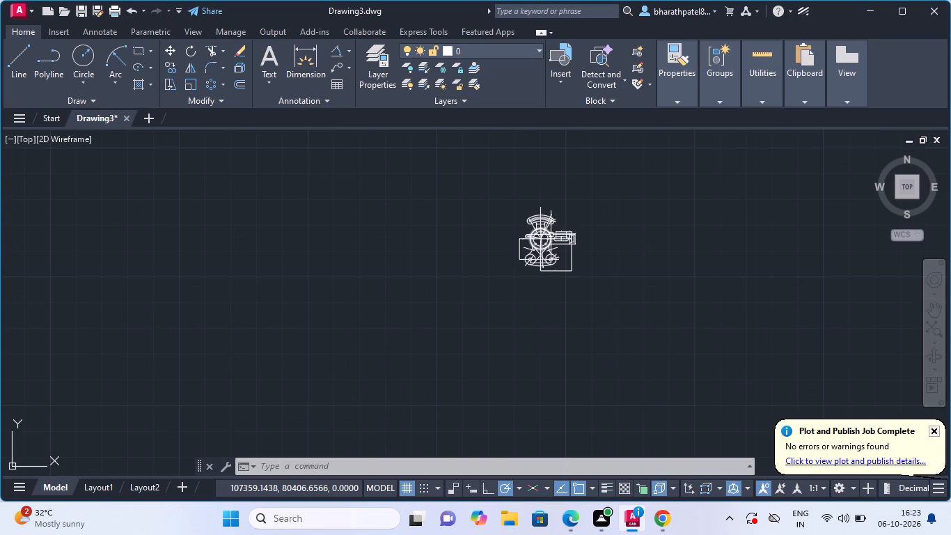
pyautogui.scroll(2, 551, 235)
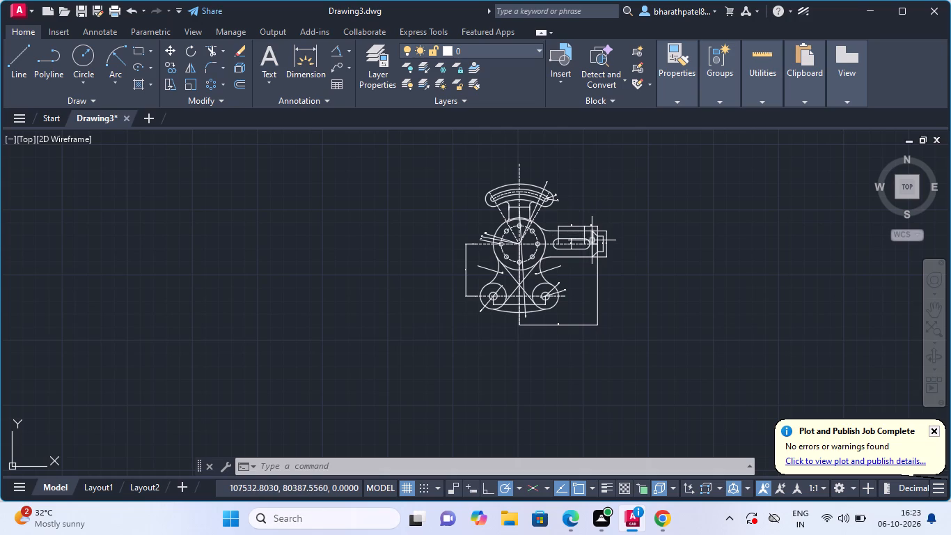
pyautogui.scroll(3, 568, 252)
pyautogui.scroll(-2, 568, 252)
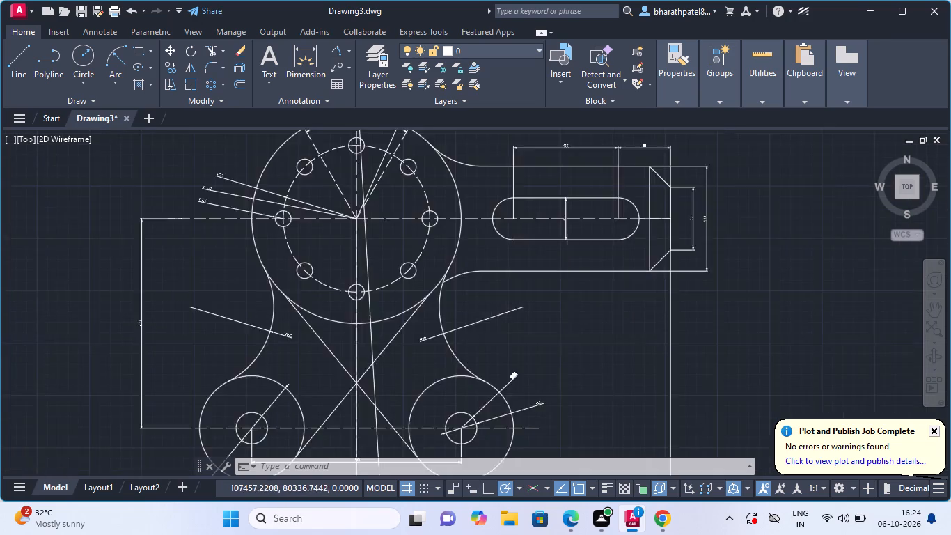
pyautogui.scroll(-3, 568, 252)
pyautogui.scroll(3, 598, 232)
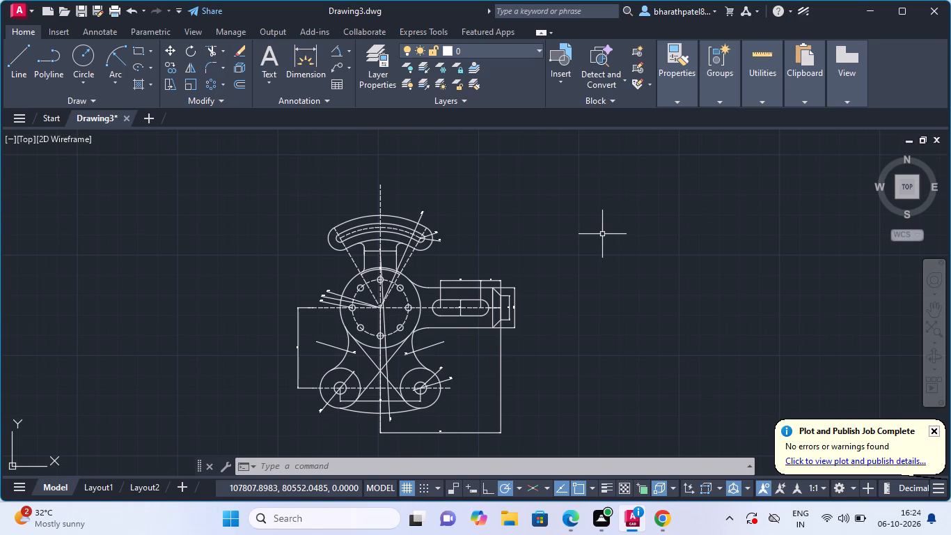
pyautogui.scroll(-2, 590, 244)
pyautogui.scroll(2, 565, 288)
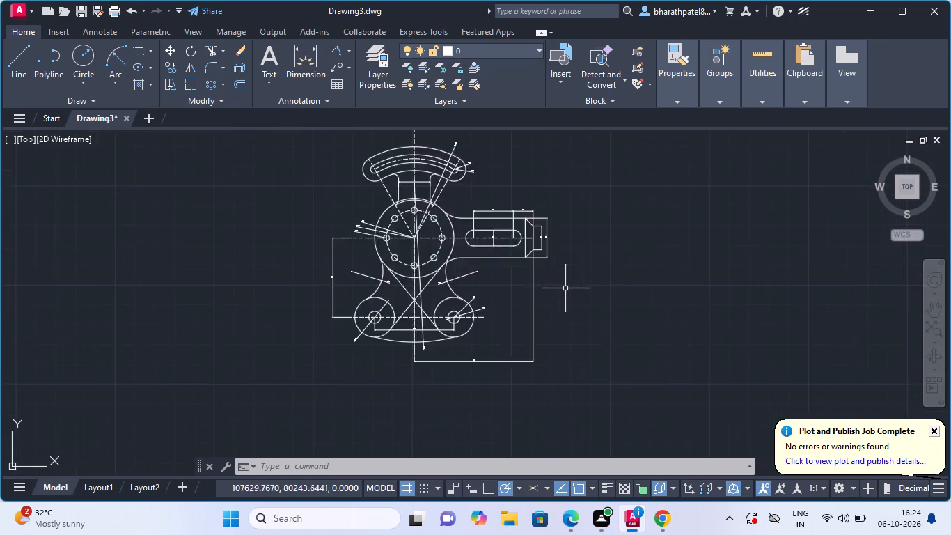
pyautogui.scroll(1, 565, 288)
pyautogui.scroll(-1, 565, 288)
pyautogui.scroll(1, 565, 288)
pyautogui.scroll(-2, 565, 288)
pyautogui.scroll(2, 565, 288)
pyautogui.scroll(-3, 532, 267)
pyautogui.scroll(2, 528, 265)
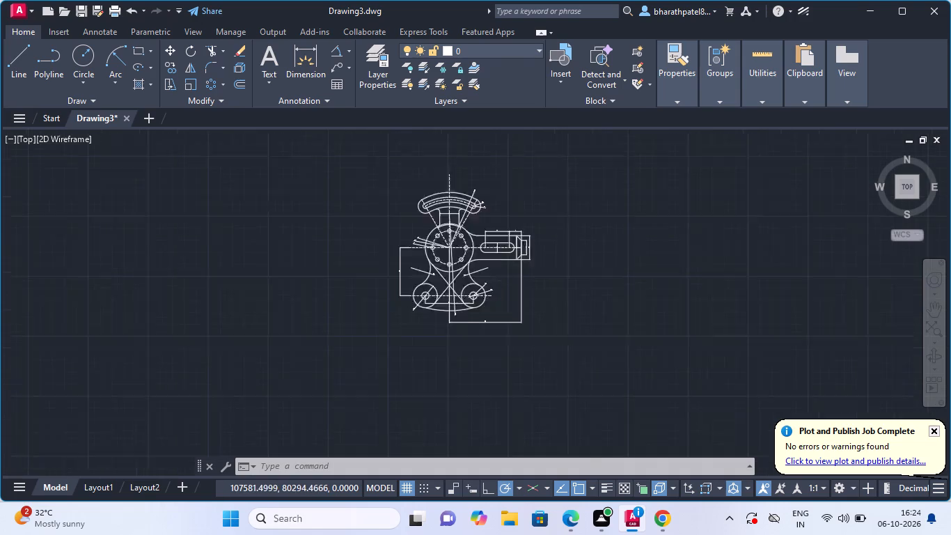
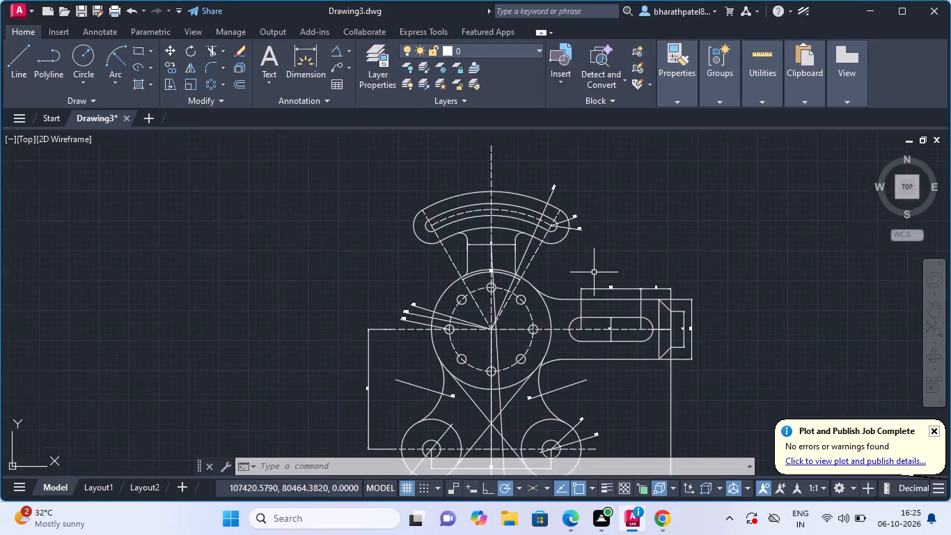
# Review the model-space drawing, examining the dimensions on the curved slot, bolt-hole circle and slotted arm, and the lower horizontal dimension.
pyautogui.scroll(-3, 594, 272)
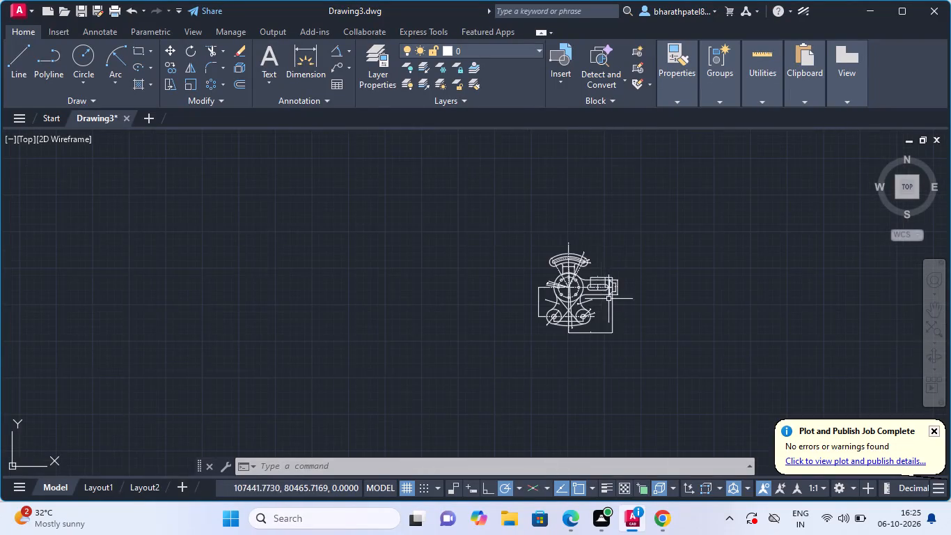
pyautogui.scroll(3, 608, 313)
pyautogui.scroll(-2, 583, 336)
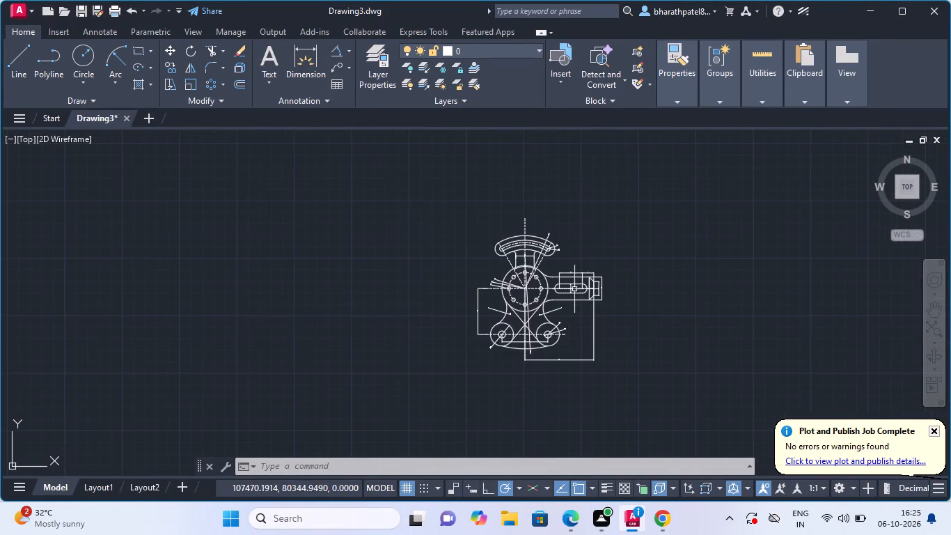
pyautogui.scroll(3, 574, 285)
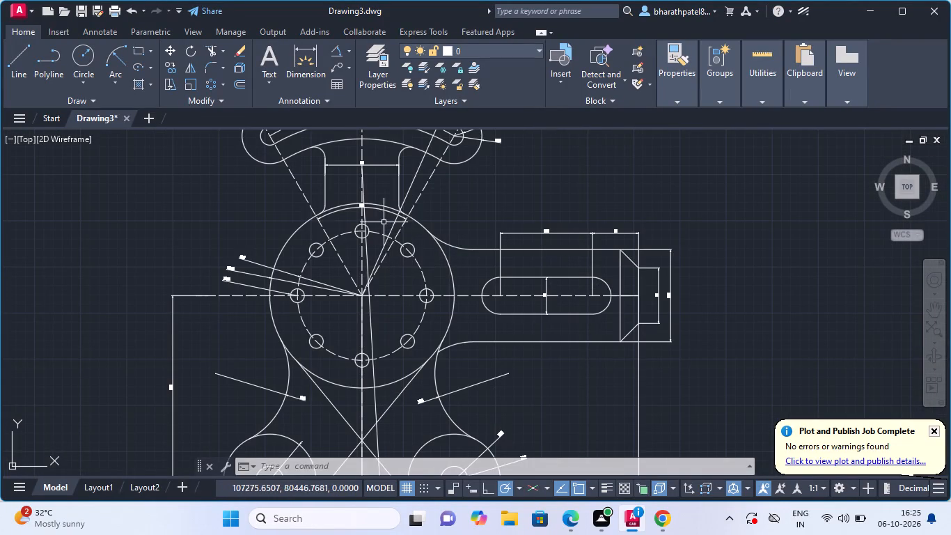
pyautogui.scroll(-3, 439, 231)
pyautogui.scroll(4, 442, 208)
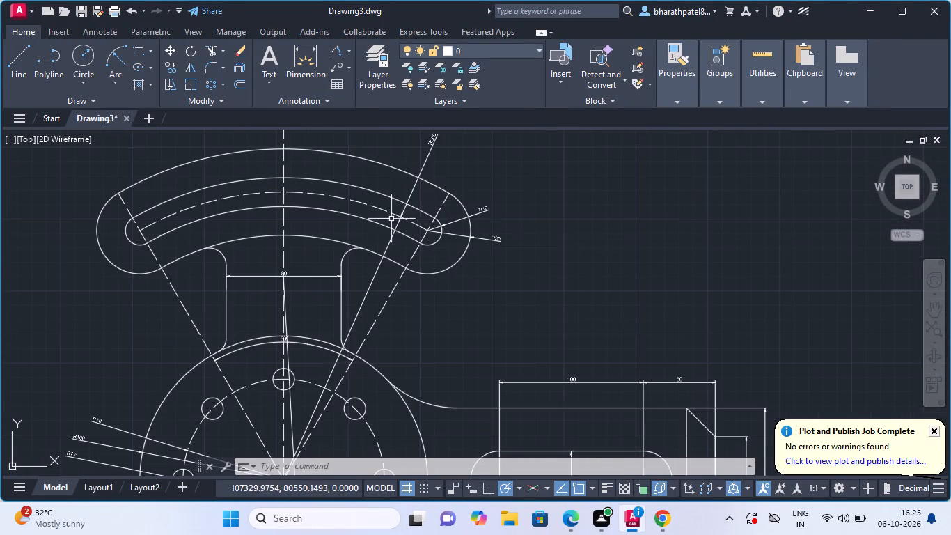
pyautogui.scroll(-4, 395, 217)
pyautogui.scroll(4, 408, 353)
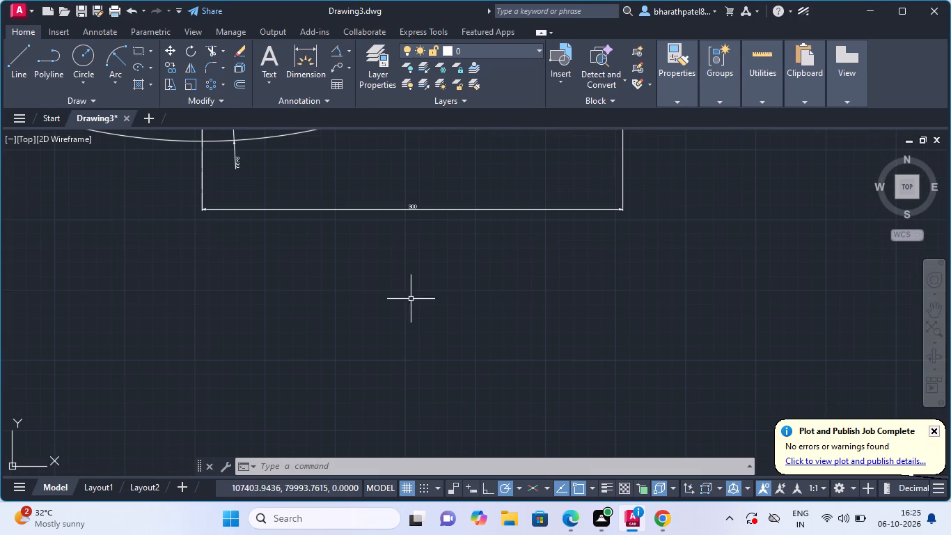
pyautogui.scroll(4, 410, 199)
pyautogui.scroll(-4, 409, 201)
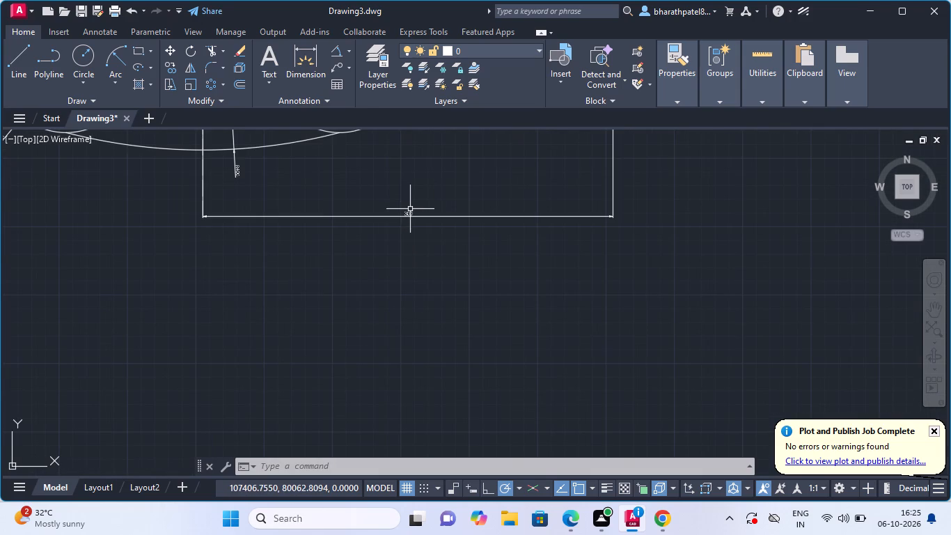
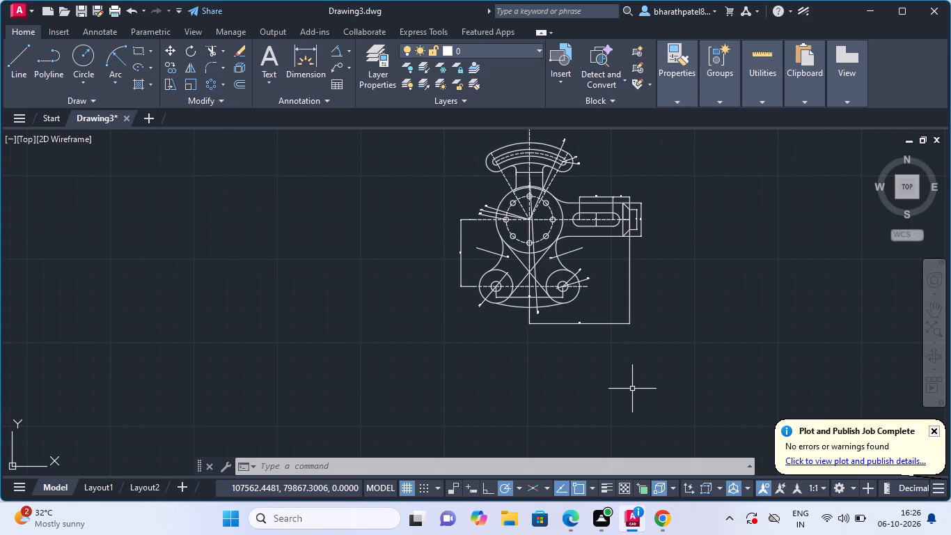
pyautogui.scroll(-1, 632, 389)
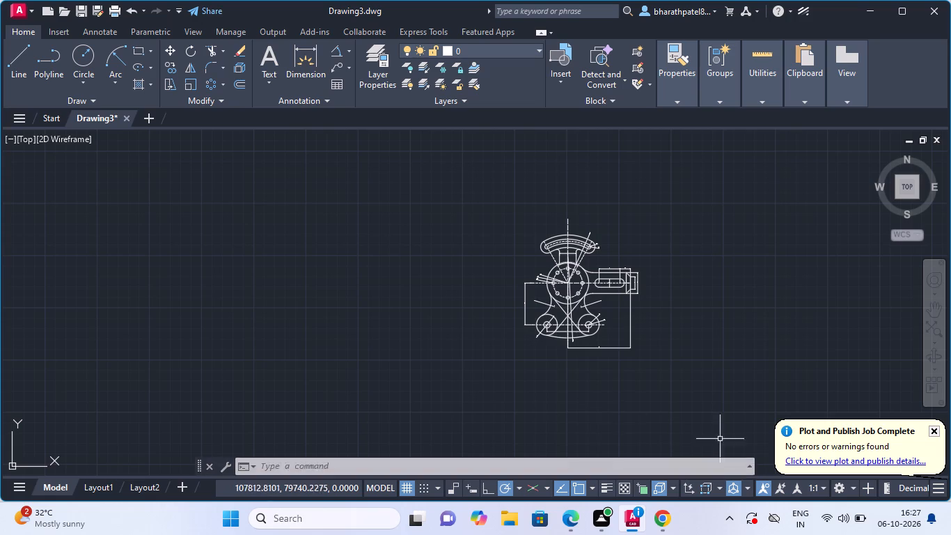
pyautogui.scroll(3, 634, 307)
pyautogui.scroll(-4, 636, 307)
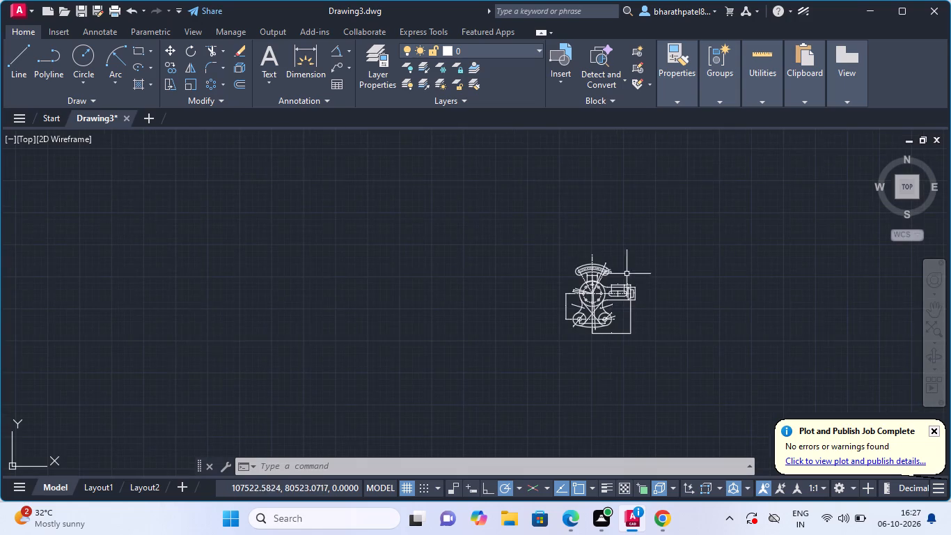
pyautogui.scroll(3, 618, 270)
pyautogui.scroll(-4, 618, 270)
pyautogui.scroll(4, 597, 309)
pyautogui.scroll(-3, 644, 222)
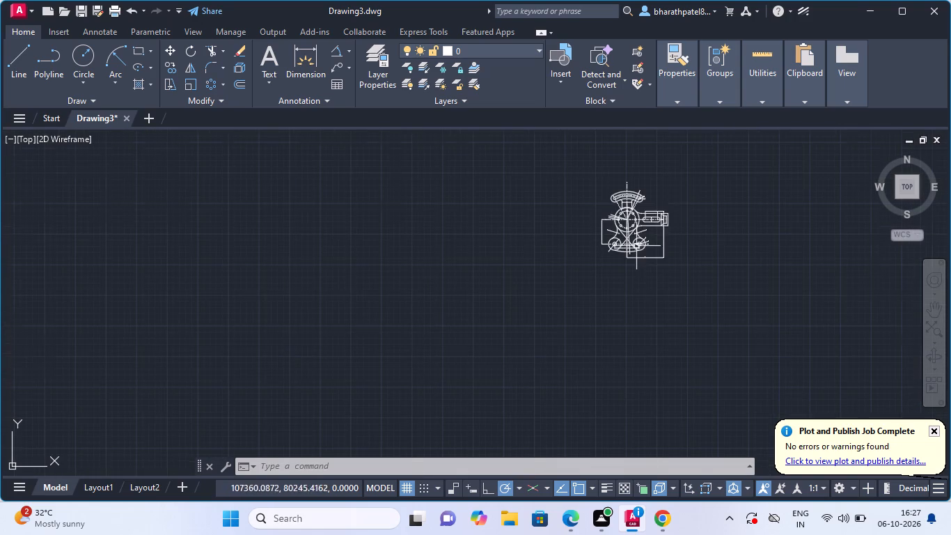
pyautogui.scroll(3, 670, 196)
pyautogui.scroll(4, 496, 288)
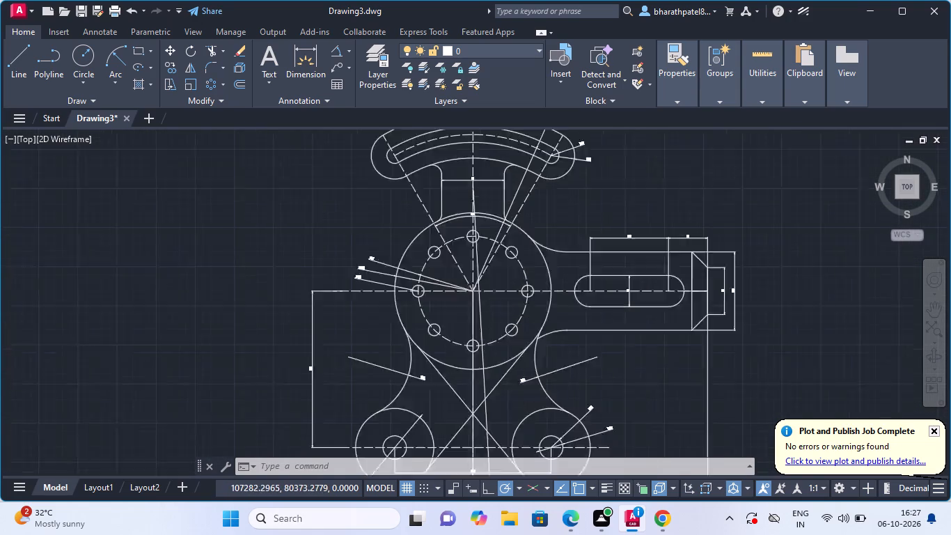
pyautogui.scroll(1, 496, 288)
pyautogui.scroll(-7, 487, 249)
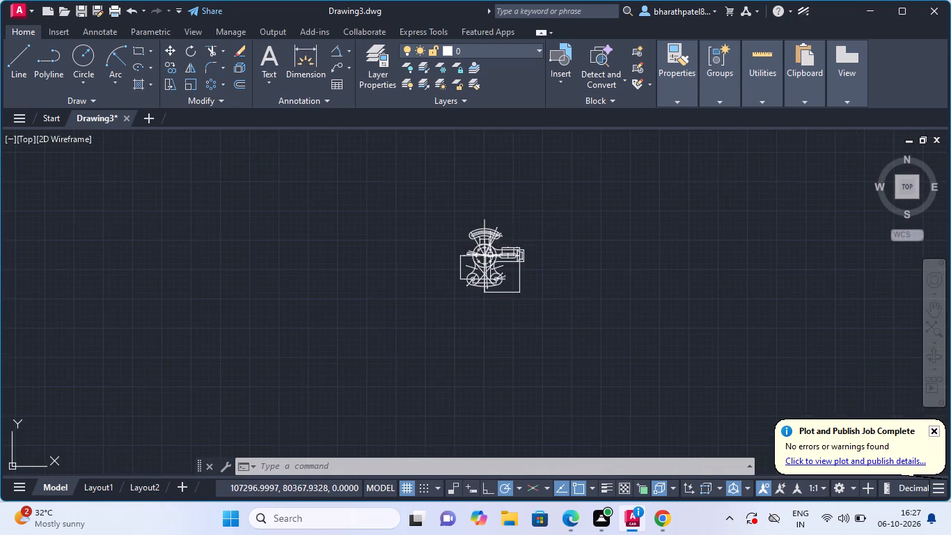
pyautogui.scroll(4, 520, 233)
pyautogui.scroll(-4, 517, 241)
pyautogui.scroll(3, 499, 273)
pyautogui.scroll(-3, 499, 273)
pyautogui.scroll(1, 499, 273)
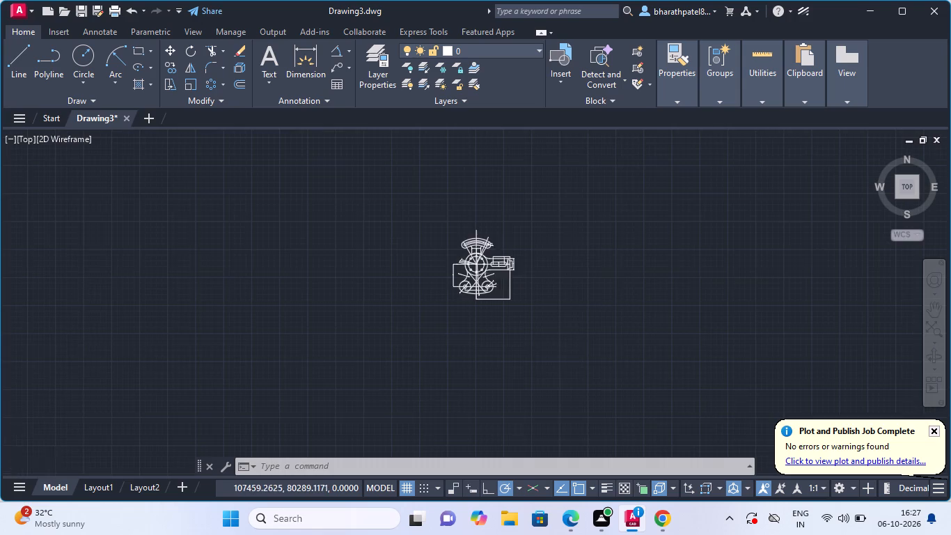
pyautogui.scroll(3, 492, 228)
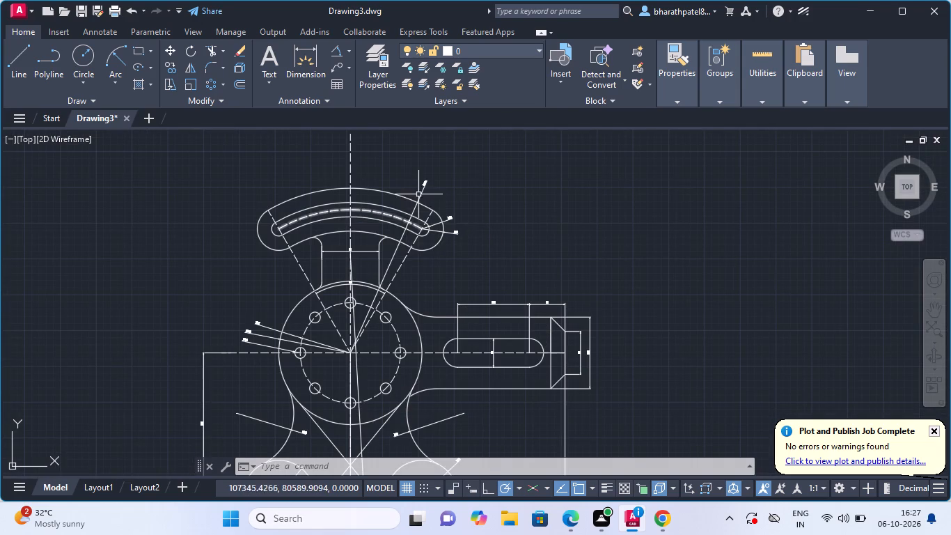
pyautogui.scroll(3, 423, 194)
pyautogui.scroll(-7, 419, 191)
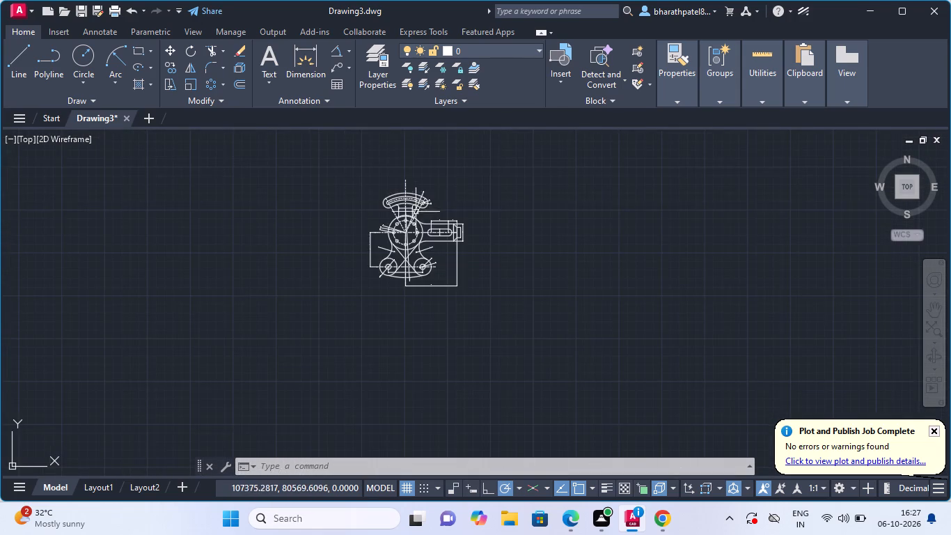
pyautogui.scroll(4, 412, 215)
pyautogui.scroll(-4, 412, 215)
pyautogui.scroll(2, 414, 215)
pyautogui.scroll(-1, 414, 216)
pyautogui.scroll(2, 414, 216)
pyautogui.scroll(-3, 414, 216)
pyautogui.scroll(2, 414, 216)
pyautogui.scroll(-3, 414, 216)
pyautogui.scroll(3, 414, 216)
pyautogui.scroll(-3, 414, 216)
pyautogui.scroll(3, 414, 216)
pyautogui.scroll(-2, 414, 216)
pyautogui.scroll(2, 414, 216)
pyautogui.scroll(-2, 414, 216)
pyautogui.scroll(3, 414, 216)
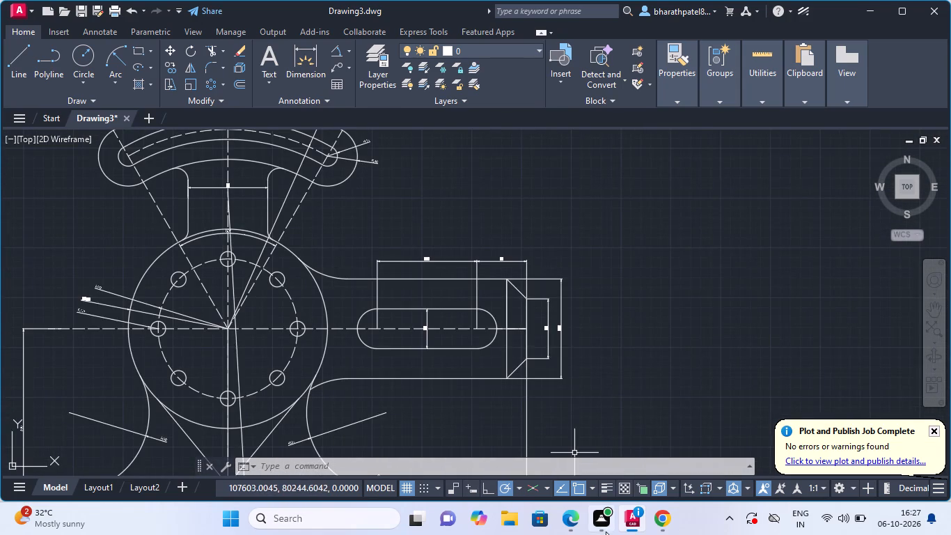
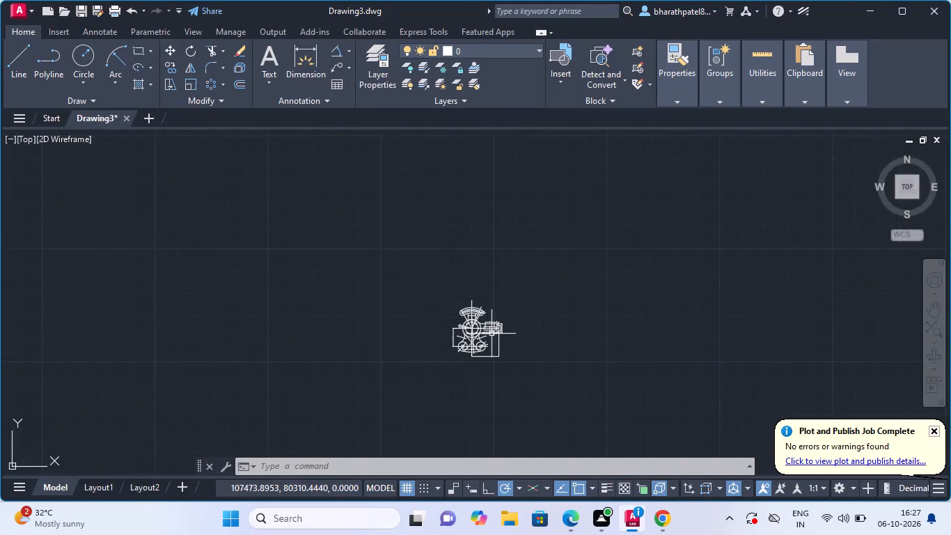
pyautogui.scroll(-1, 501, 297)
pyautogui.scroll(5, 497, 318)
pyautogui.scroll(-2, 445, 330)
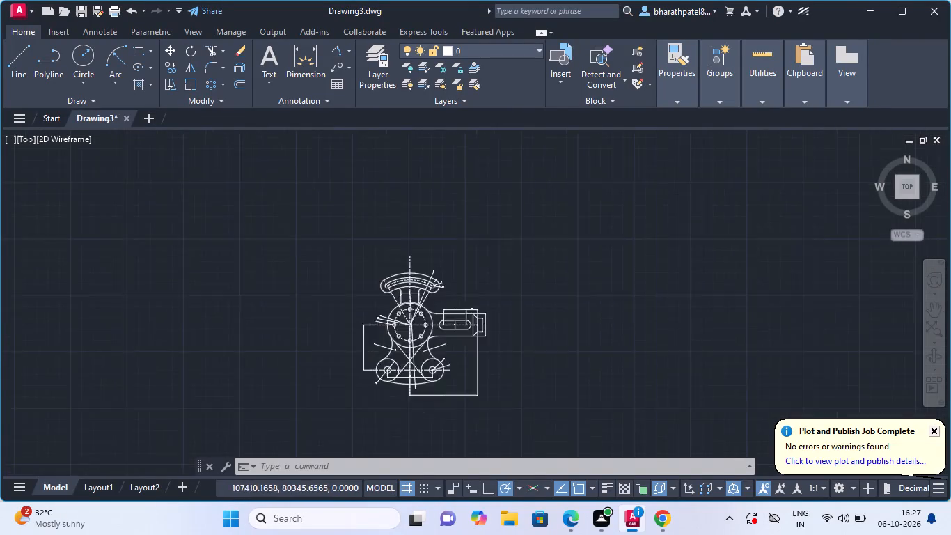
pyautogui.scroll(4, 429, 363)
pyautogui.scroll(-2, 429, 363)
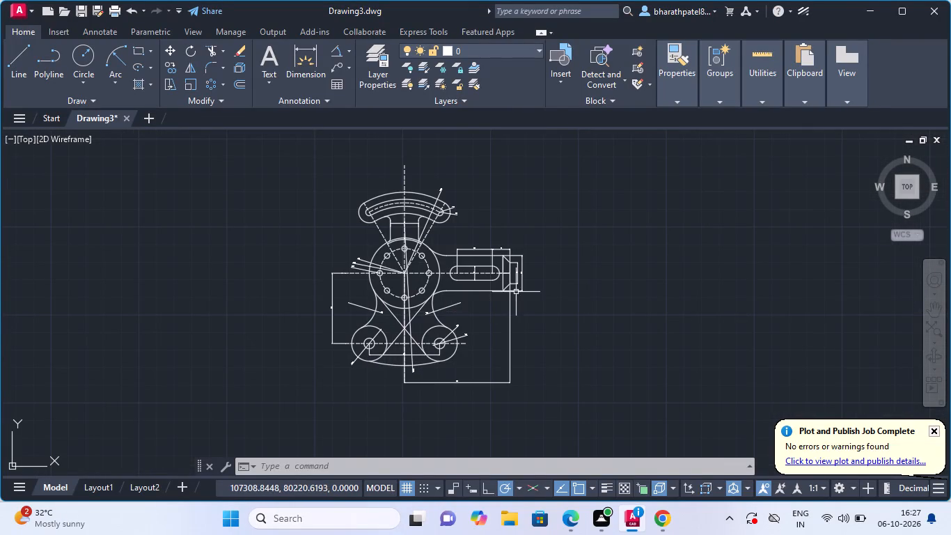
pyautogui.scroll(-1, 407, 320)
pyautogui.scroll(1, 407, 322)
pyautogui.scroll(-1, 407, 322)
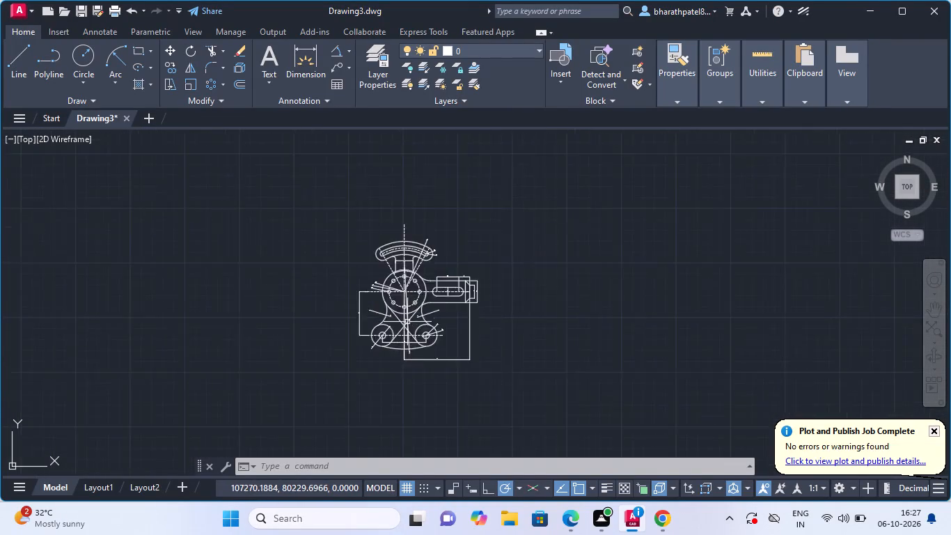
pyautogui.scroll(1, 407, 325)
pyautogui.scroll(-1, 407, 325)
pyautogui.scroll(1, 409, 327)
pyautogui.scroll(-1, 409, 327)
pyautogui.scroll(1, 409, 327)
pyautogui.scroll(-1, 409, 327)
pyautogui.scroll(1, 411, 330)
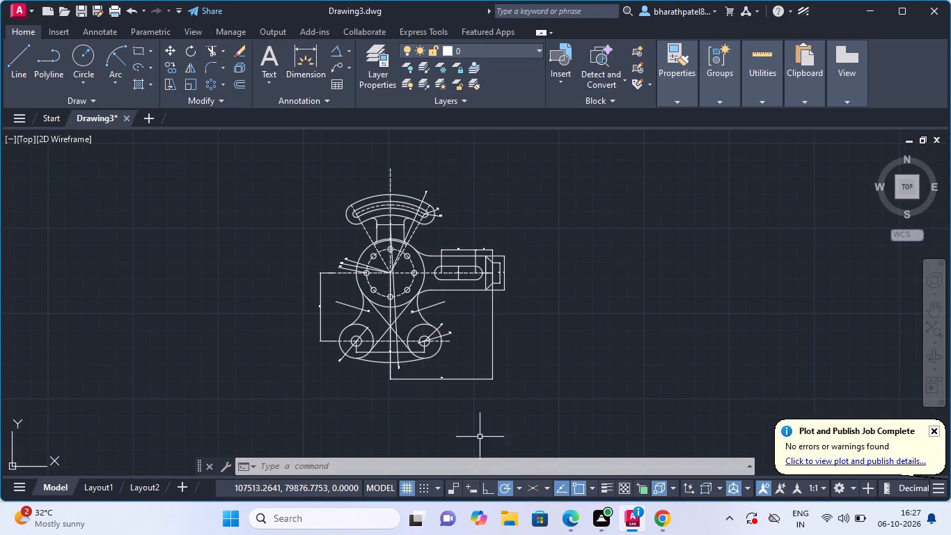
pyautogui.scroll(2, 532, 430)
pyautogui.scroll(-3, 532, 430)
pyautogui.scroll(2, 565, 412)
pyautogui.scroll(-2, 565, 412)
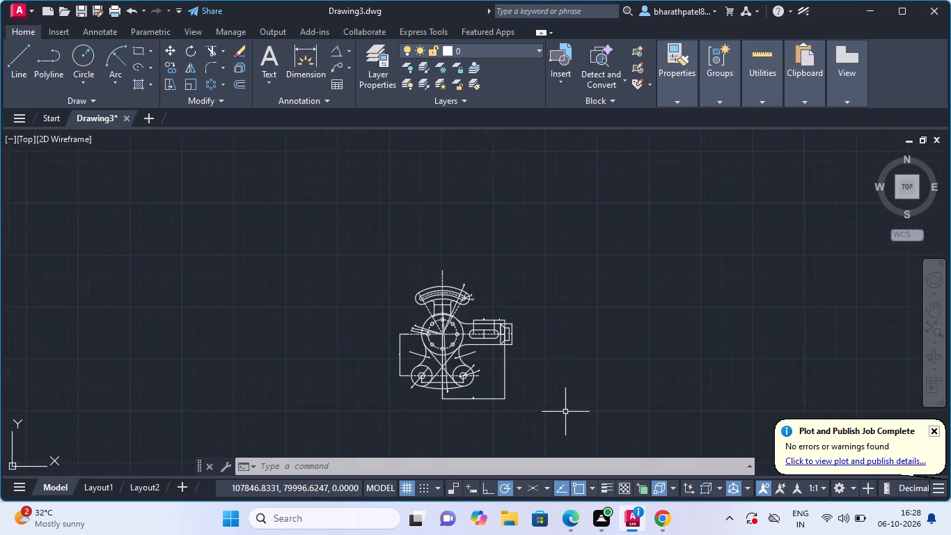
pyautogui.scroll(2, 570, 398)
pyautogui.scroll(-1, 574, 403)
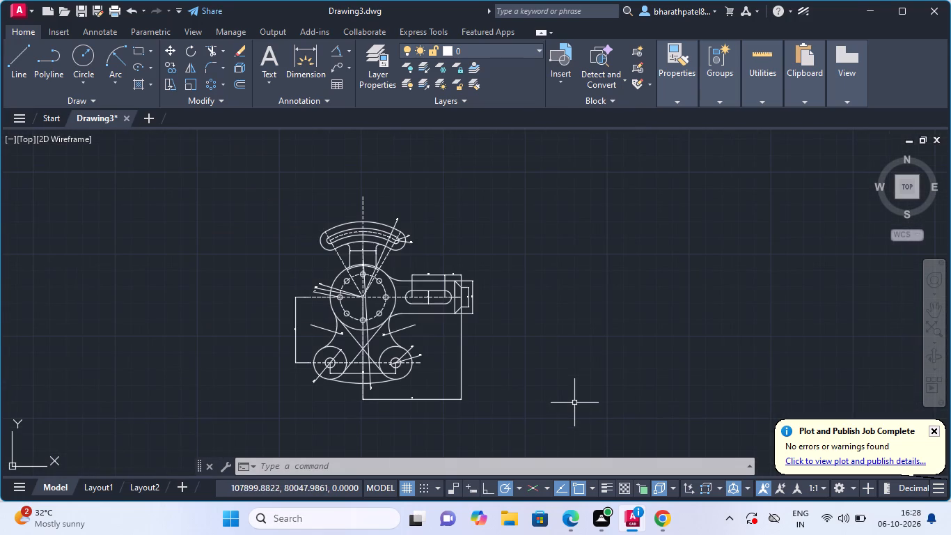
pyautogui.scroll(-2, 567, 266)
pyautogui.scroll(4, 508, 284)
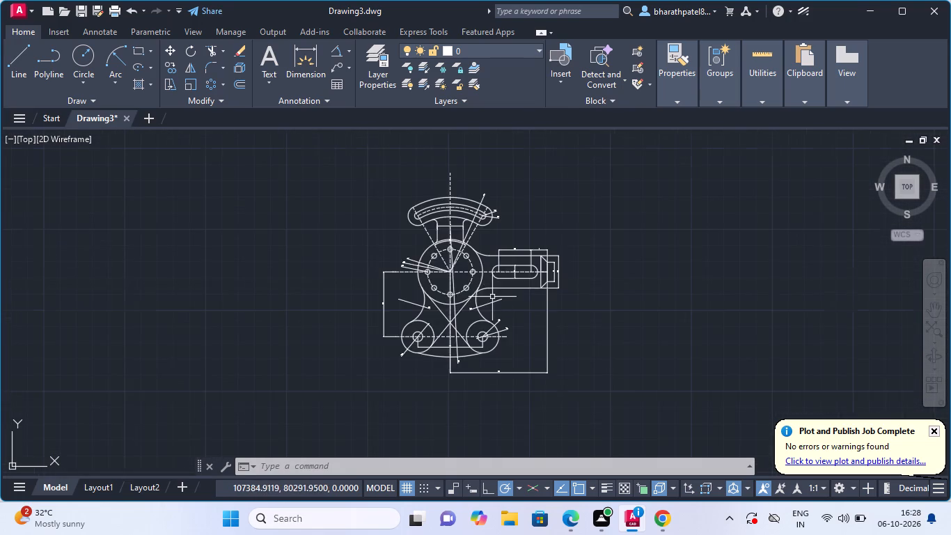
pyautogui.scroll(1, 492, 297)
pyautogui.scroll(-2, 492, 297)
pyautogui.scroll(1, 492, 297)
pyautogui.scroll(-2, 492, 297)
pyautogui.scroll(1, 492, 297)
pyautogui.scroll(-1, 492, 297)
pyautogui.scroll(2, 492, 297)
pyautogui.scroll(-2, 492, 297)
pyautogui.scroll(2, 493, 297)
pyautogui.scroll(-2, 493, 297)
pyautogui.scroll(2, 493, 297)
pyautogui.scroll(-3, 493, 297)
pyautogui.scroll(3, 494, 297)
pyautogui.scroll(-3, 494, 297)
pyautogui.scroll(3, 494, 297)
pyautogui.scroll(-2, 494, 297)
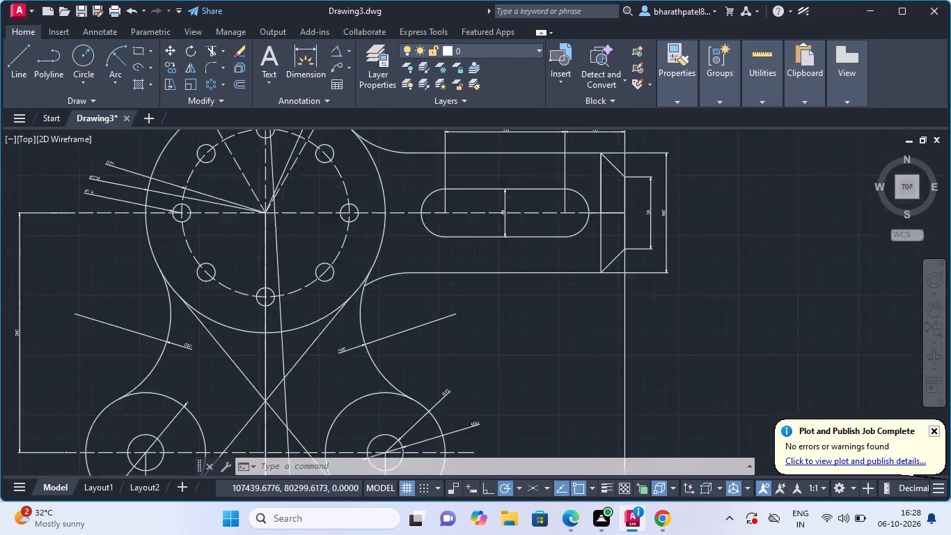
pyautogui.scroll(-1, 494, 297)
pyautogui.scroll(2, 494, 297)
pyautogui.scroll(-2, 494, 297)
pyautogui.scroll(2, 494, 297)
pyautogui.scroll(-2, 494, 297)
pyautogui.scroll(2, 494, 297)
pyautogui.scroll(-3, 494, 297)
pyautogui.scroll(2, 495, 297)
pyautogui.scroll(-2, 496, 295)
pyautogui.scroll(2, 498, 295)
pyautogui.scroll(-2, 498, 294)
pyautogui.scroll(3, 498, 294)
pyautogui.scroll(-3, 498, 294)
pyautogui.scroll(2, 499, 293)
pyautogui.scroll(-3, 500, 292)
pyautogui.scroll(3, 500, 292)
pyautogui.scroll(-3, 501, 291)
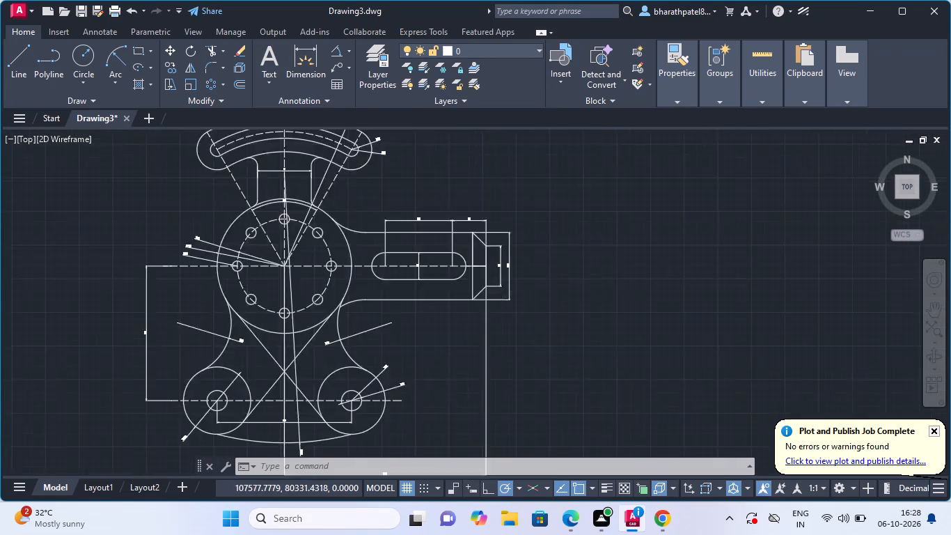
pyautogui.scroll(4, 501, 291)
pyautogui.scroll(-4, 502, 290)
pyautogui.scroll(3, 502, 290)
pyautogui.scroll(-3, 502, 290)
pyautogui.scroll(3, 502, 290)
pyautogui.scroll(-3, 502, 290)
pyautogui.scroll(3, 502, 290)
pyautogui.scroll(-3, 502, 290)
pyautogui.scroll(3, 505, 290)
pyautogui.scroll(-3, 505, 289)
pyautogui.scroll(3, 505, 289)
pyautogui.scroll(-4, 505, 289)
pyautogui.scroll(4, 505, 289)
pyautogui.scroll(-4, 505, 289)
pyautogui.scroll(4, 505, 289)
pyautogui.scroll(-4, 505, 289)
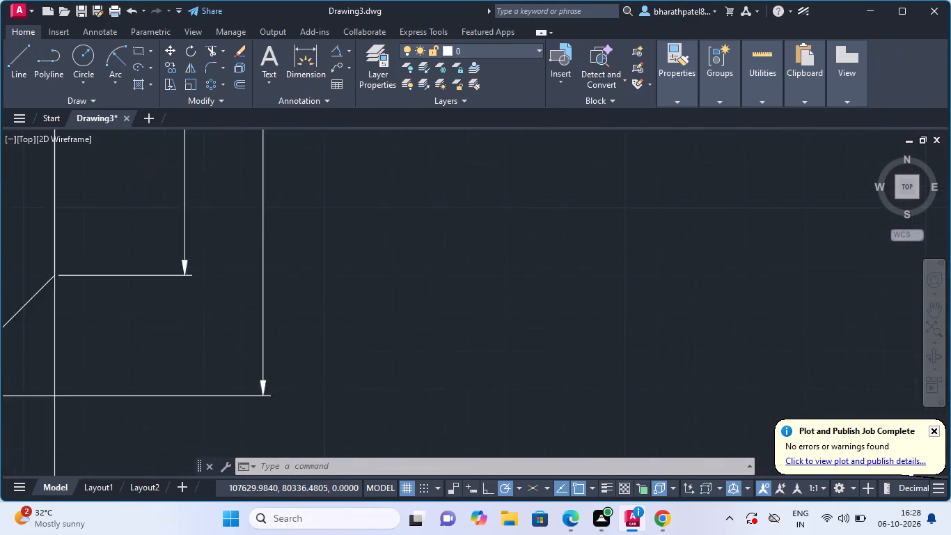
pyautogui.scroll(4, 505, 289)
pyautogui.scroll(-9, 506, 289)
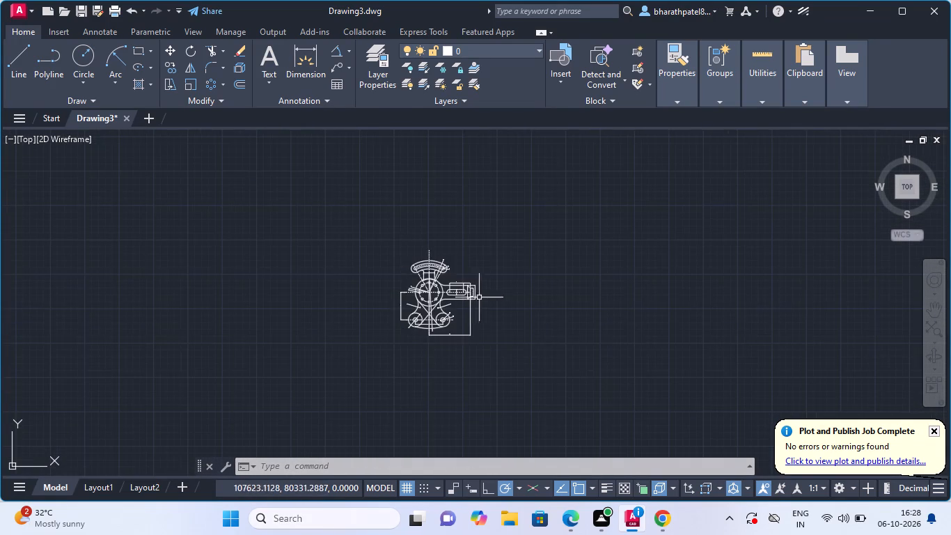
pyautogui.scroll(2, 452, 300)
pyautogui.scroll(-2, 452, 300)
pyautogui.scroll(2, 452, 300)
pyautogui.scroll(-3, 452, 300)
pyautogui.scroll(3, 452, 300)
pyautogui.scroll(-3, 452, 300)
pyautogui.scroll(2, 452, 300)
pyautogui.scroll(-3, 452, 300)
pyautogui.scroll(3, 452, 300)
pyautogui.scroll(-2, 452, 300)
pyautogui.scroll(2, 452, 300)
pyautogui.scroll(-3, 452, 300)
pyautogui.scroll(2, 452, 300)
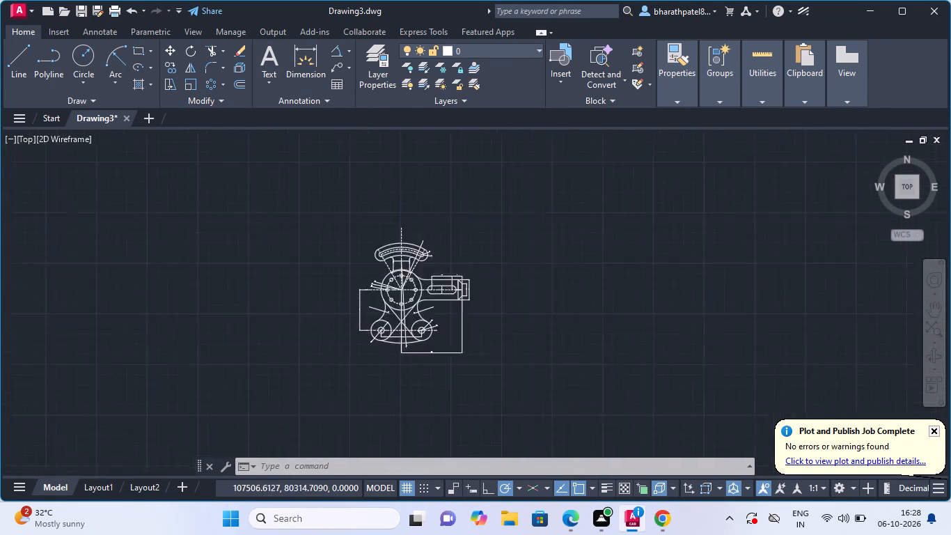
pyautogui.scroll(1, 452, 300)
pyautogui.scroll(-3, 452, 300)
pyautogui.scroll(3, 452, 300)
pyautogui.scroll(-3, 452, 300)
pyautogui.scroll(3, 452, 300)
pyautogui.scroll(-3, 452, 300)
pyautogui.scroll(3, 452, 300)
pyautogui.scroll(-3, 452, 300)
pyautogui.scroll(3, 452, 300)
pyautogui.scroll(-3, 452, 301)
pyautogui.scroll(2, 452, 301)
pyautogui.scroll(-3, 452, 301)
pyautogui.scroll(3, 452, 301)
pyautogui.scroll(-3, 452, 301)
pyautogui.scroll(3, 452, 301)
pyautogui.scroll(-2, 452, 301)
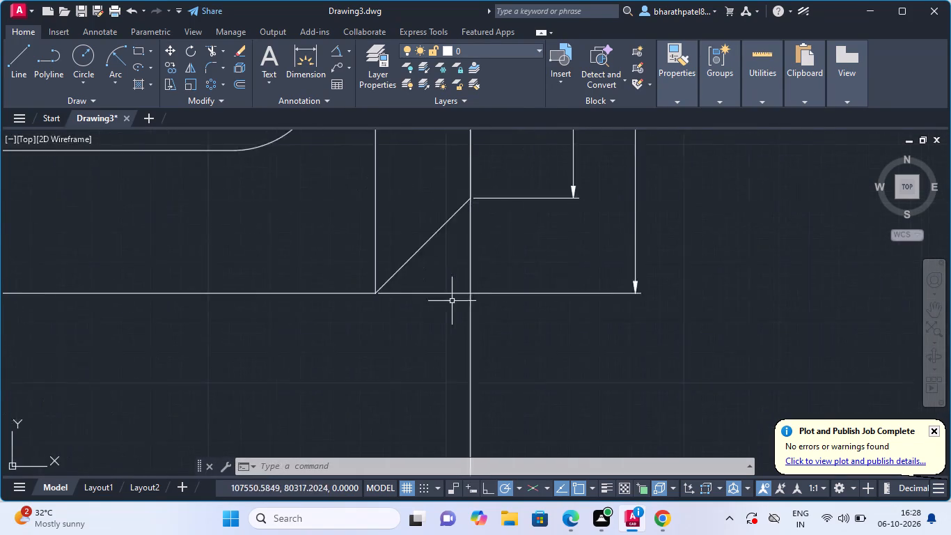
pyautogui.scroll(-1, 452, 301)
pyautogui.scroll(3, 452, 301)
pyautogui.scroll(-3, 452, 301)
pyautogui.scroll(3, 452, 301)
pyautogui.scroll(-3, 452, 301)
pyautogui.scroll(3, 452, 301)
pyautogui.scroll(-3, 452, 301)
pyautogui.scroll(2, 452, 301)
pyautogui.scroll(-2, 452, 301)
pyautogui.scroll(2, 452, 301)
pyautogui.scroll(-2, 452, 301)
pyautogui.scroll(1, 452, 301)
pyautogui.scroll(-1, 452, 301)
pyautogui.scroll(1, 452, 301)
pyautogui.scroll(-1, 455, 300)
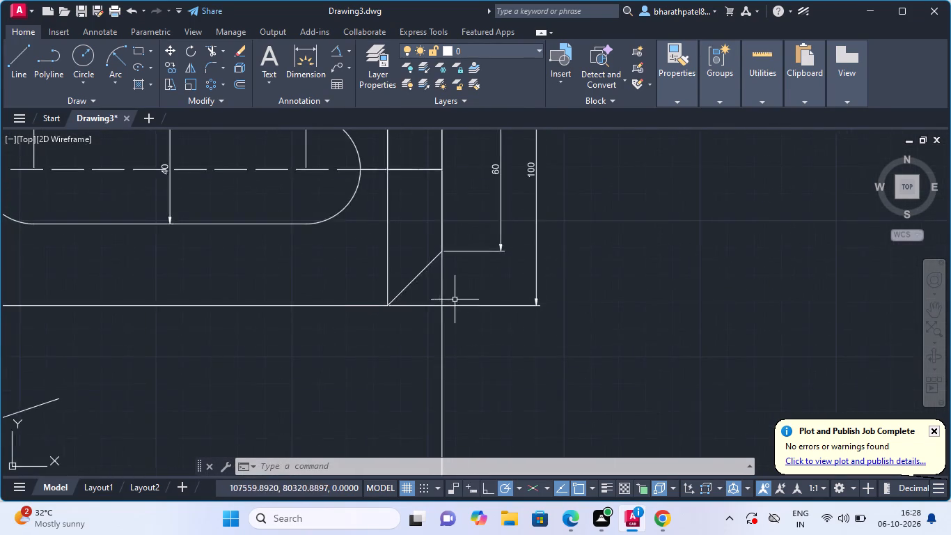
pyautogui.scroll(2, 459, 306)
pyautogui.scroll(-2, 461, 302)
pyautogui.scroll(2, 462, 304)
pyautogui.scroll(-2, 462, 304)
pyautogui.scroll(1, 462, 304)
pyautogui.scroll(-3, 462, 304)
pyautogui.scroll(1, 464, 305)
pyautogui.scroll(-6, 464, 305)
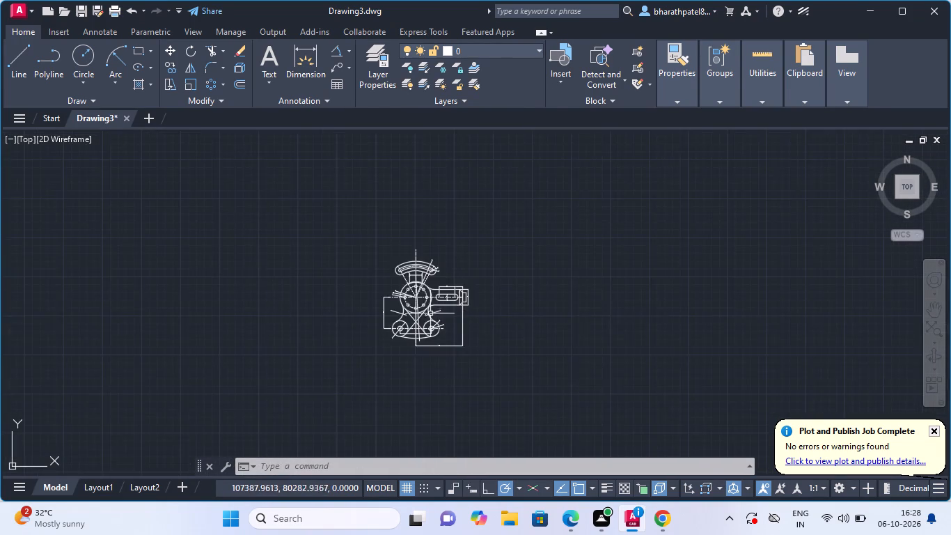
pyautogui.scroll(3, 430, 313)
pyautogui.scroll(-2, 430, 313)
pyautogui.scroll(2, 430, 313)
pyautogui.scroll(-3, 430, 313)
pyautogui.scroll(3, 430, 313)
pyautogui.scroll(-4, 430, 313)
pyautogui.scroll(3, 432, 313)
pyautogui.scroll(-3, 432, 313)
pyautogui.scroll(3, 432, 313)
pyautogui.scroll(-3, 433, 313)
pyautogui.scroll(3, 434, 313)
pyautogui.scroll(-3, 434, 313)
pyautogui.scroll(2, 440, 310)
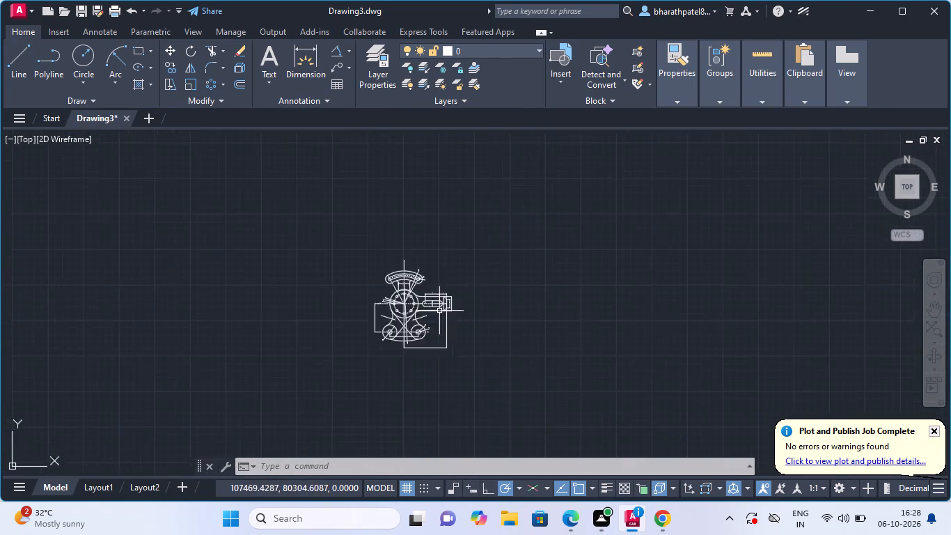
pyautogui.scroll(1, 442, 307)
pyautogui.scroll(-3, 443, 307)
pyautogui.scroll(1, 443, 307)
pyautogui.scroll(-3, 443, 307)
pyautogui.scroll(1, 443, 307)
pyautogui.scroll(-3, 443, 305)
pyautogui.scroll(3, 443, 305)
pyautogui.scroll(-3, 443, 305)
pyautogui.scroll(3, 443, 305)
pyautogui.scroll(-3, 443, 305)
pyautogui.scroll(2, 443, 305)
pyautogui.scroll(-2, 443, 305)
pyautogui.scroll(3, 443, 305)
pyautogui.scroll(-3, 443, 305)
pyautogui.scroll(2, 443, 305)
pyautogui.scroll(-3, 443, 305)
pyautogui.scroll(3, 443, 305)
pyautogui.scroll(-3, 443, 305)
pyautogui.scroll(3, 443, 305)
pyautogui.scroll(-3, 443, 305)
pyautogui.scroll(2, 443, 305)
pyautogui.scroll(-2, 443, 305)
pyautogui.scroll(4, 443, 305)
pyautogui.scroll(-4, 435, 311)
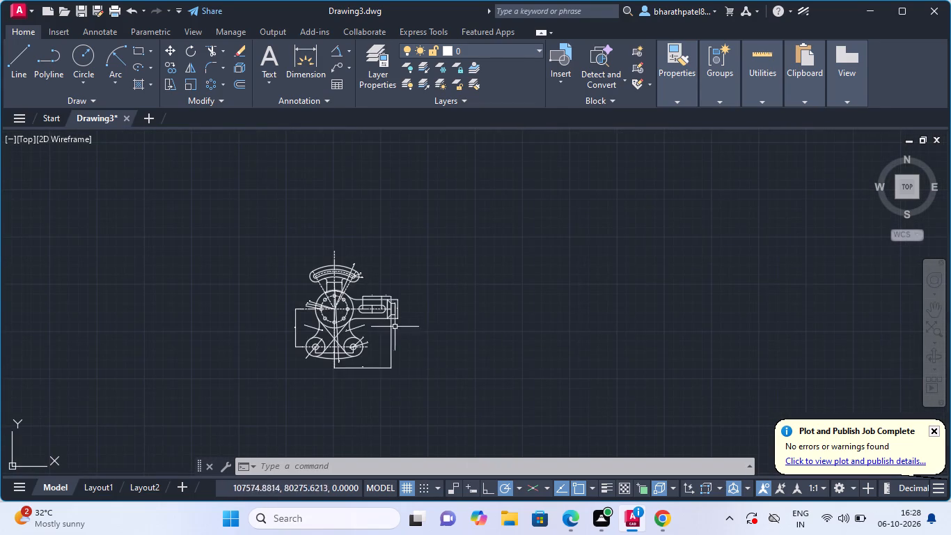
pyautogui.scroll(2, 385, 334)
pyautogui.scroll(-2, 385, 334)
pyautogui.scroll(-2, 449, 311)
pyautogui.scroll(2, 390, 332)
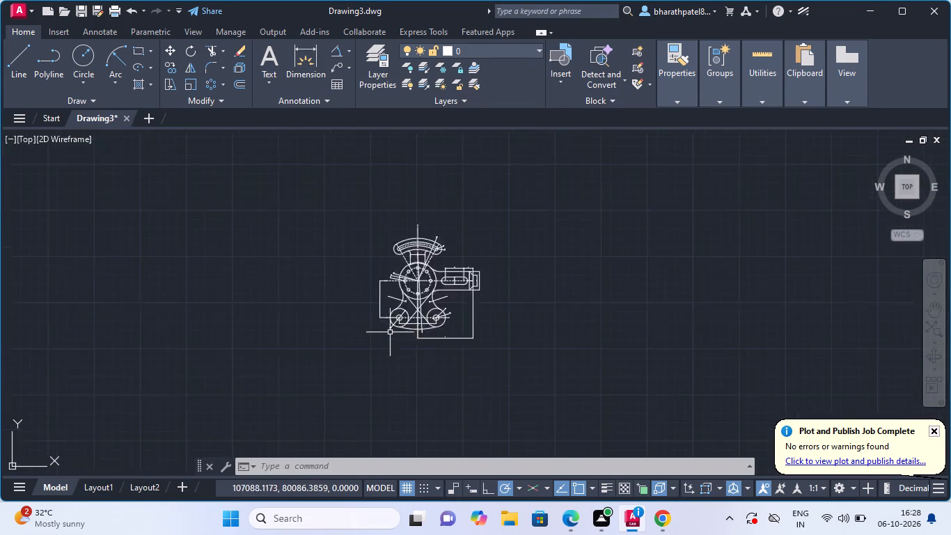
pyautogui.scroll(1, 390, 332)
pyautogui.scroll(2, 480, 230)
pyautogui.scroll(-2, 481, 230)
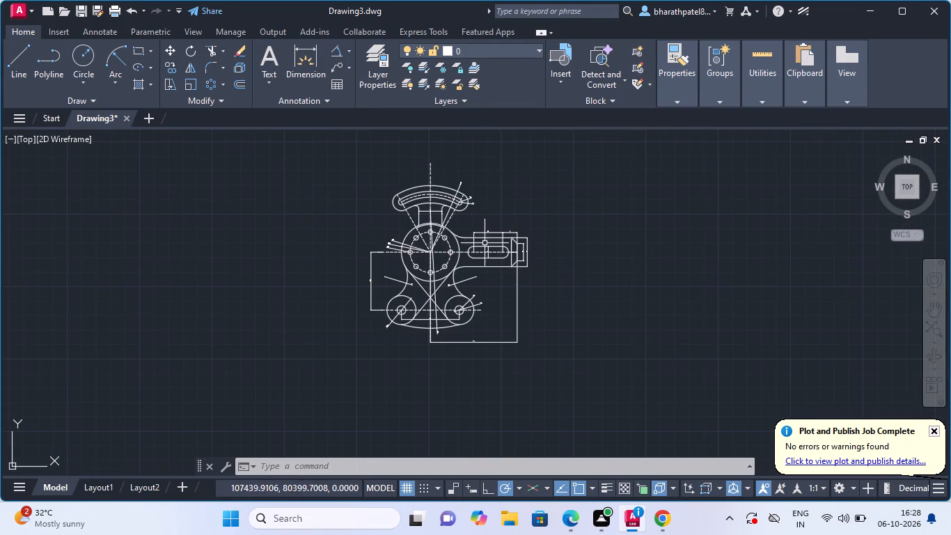
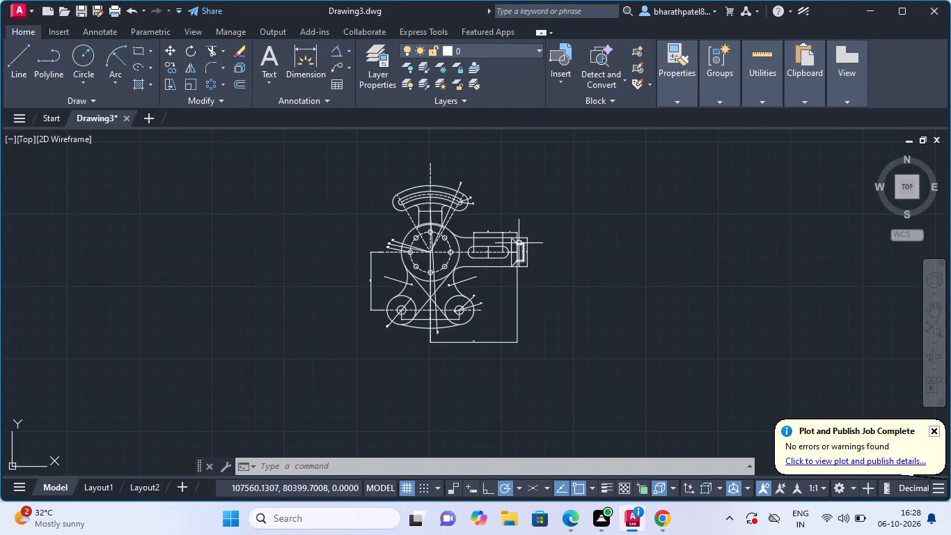
# Draw a horizontal helper line about 123 units long across the vertical centerline, above the curved slot.
pyautogui.scroll(3, 428, 169)
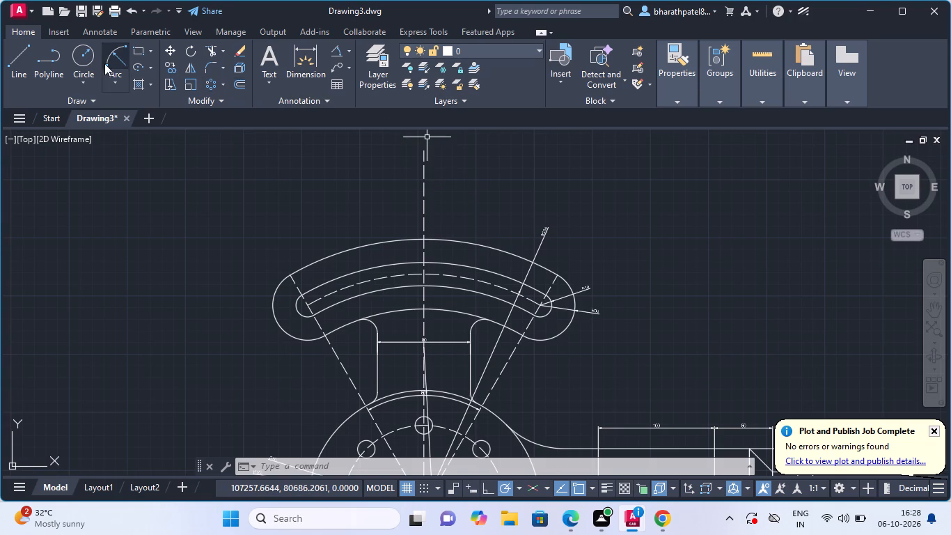
pyautogui.click(18, 57)
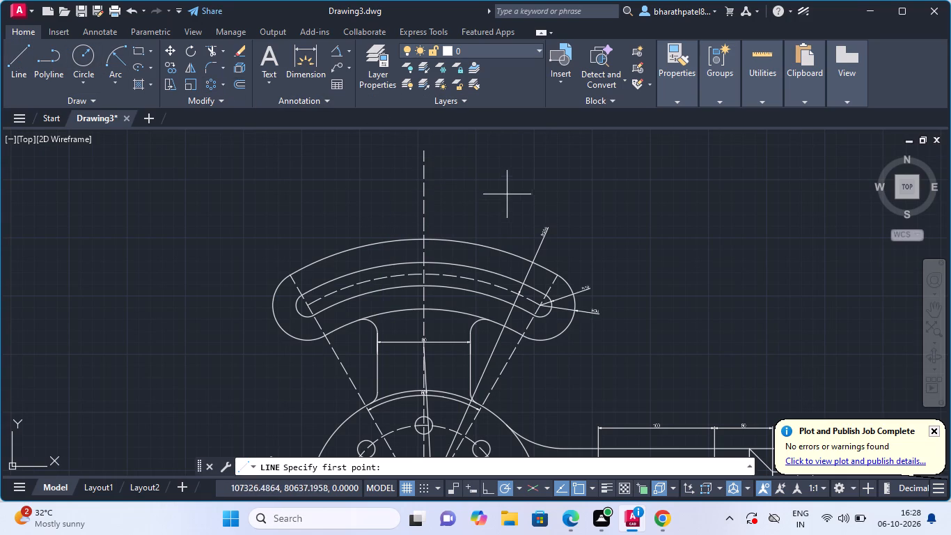
pyautogui.click(502, 189)
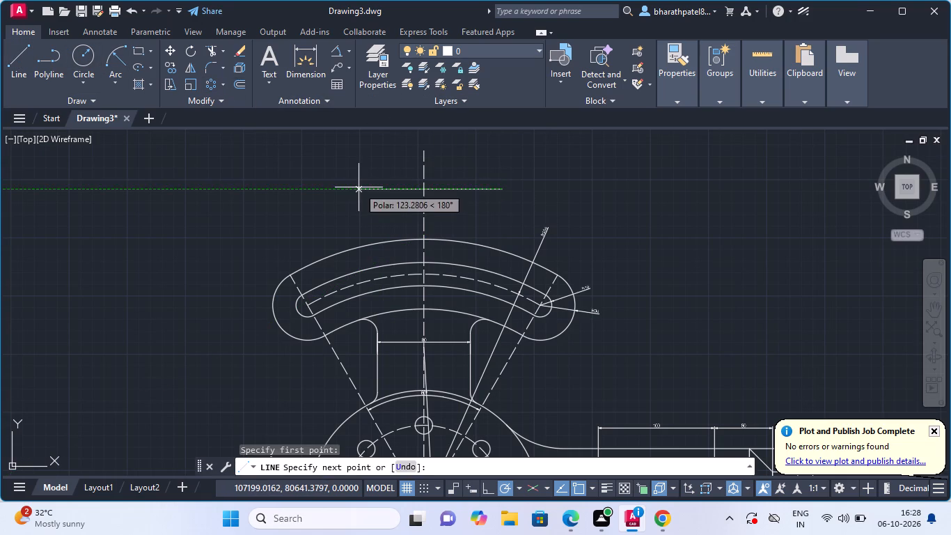
pyautogui.click(359, 187)
pyautogui.press('Escape')
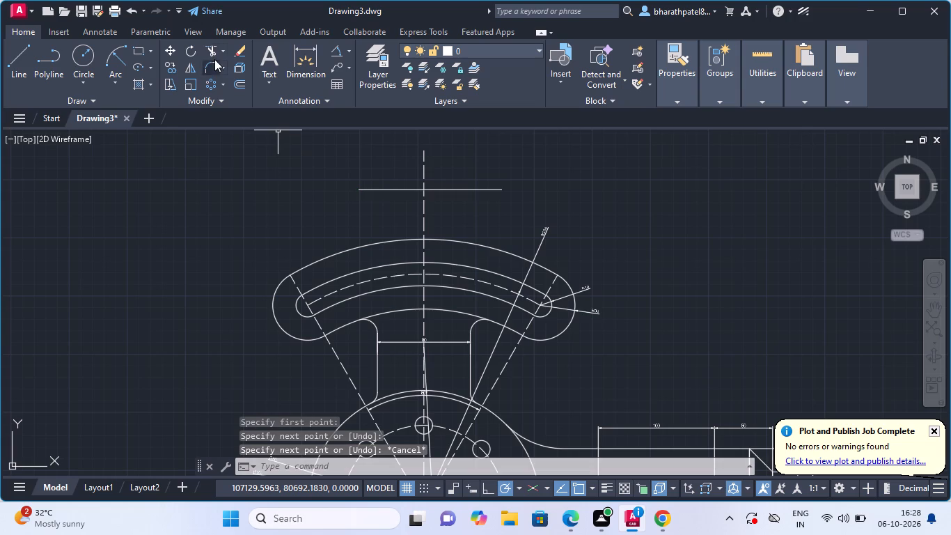
# Trim off the vertical centerline above the helper line, and remove both halves of the helper line.
pyautogui.click(210, 46)
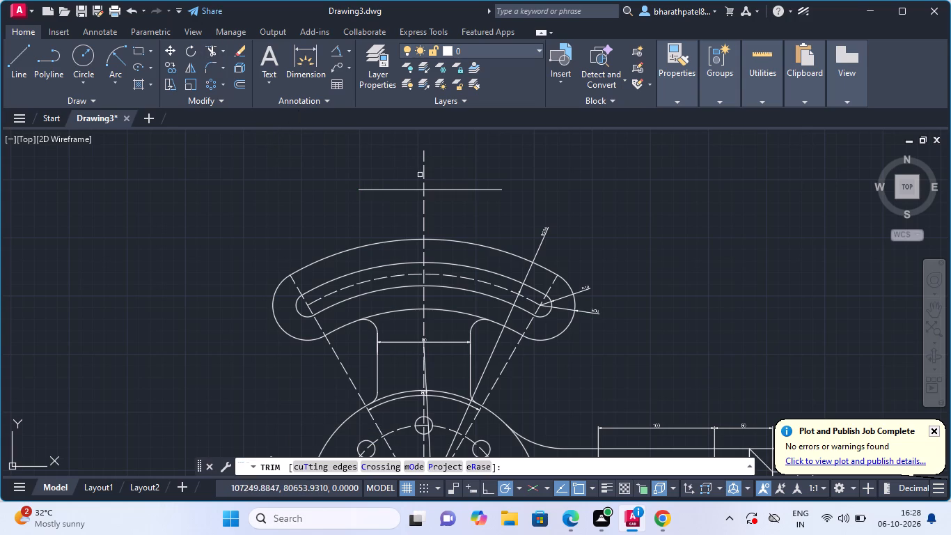
pyautogui.click(425, 171)
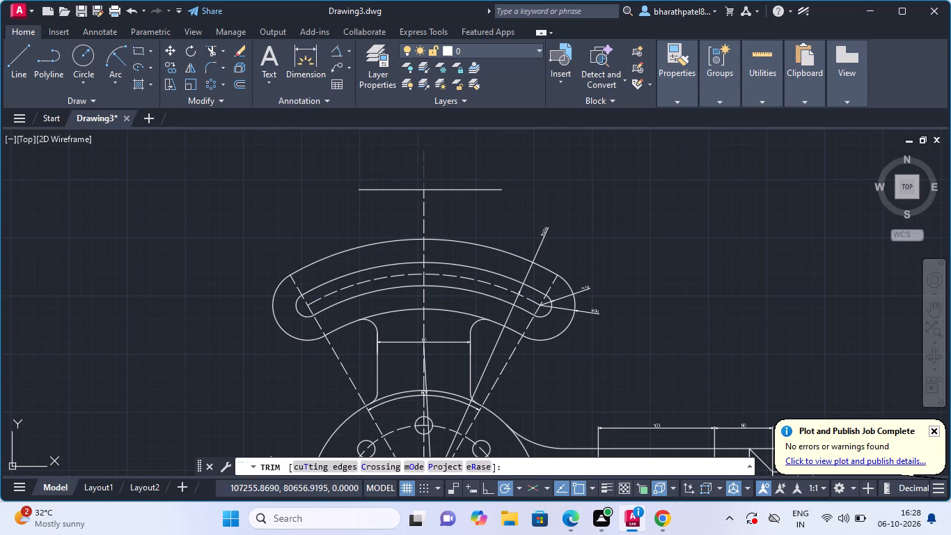
pyautogui.click(439, 188)
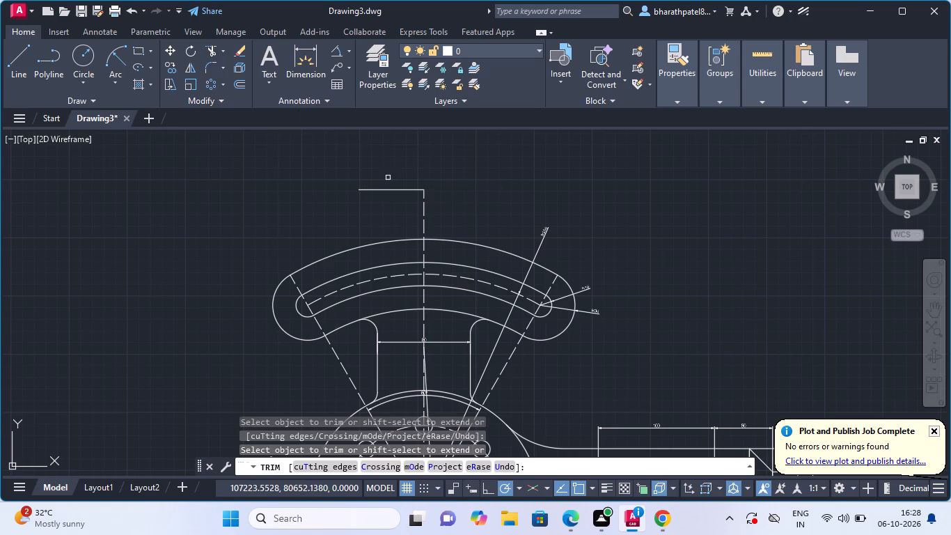
pyautogui.click(397, 188)
# Examine the bracket's dimensions and geometry around the curved slot, neck, bolt circle, slotted arm and two lower lobes.
pyautogui.scroll(-4, 400, 183)
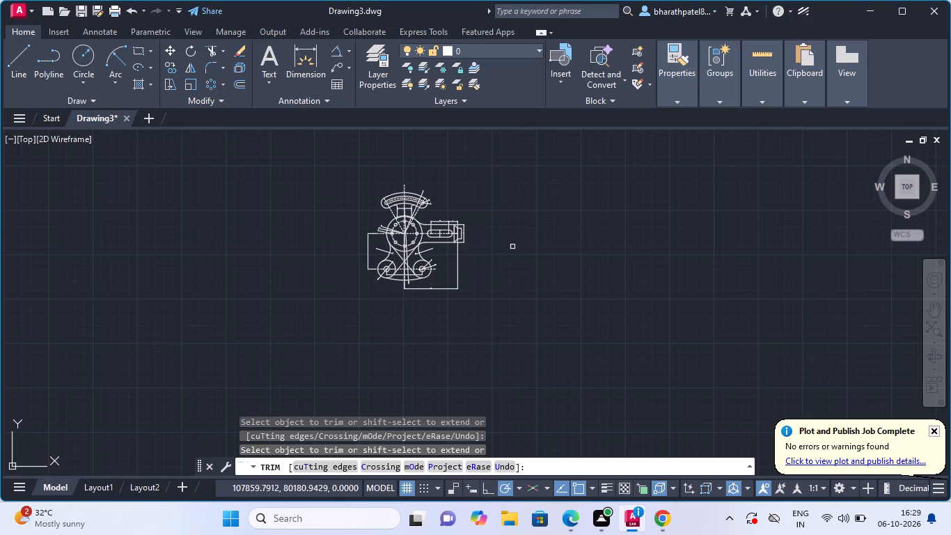
pyautogui.scroll(-1, 513, 249)
pyautogui.scroll(3, 445, 232)
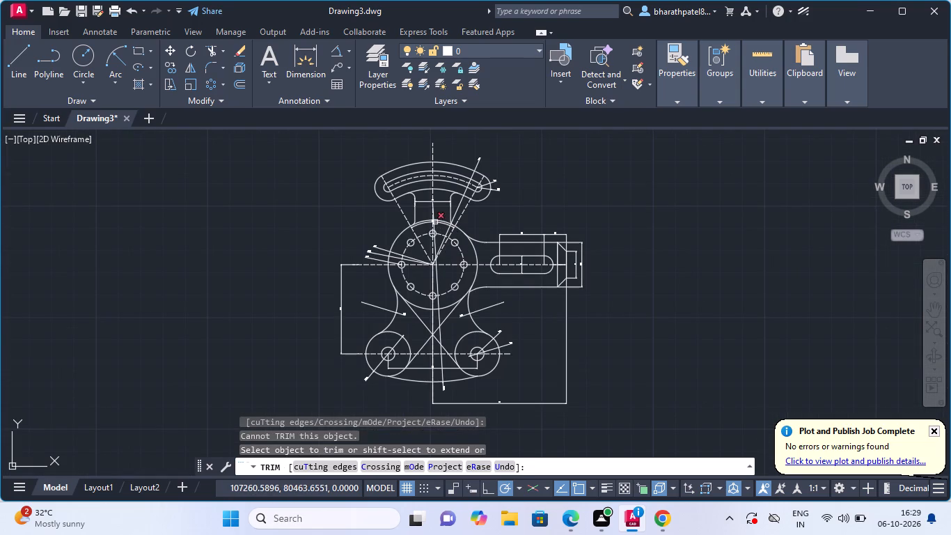
pyautogui.scroll(4, 414, 201)
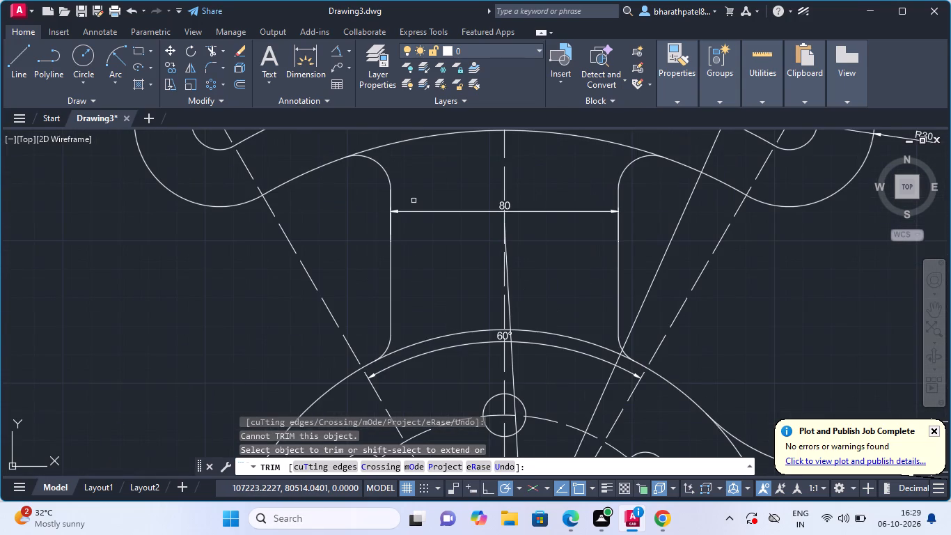
pyautogui.scroll(-1, 414, 222)
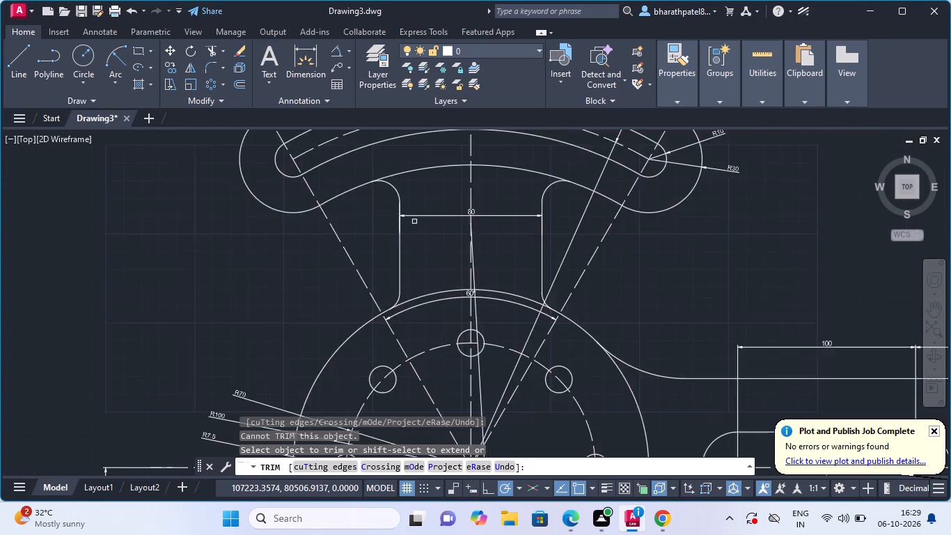
pyautogui.scroll(-1, 414, 223)
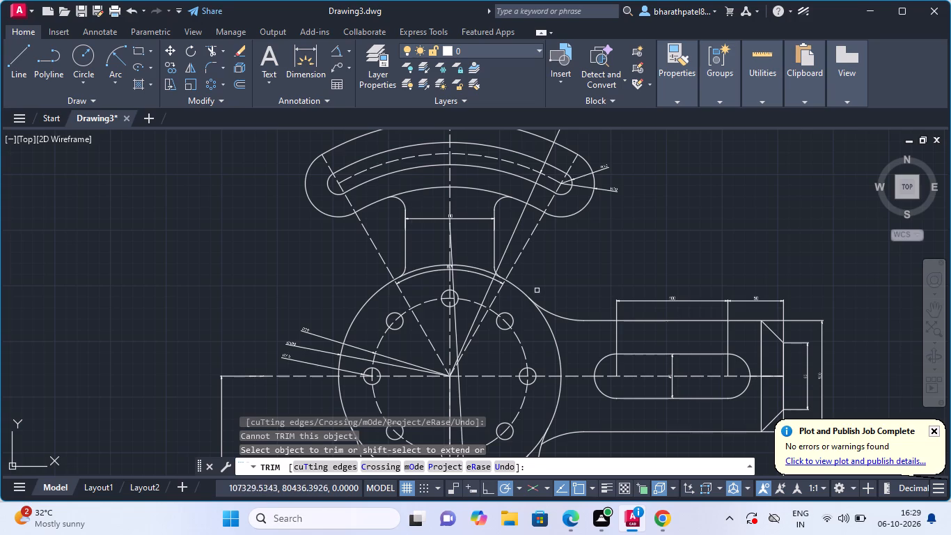
pyautogui.scroll(-3, 542, 285)
pyautogui.scroll(4, 492, 300)
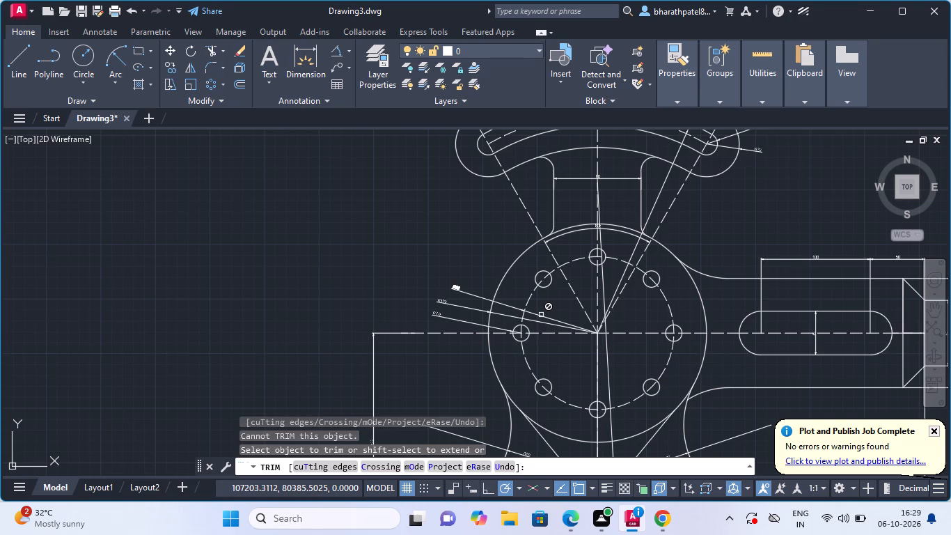
pyautogui.scroll(-3, 552, 297)
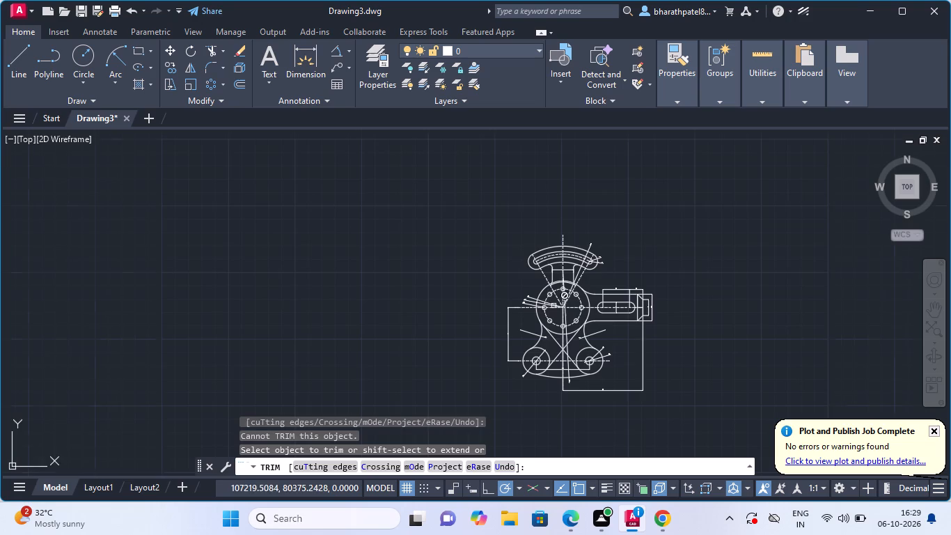
pyautogui.scroll(3, 609, 273)
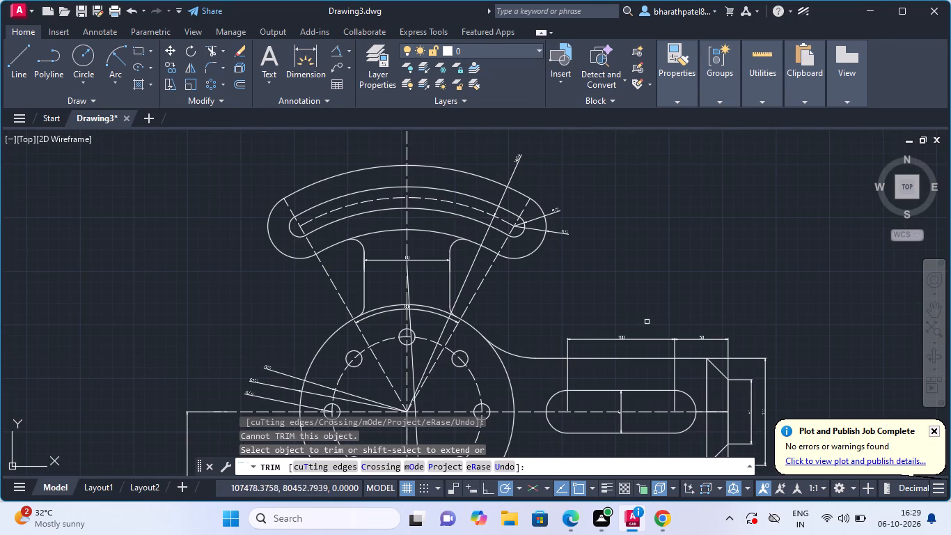
pyautogui.scroll(-1, 411, 251)
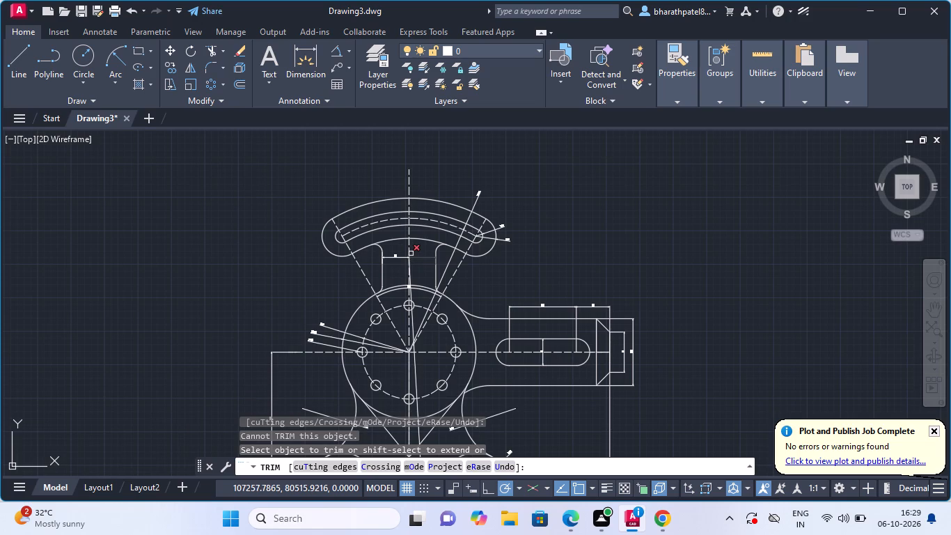
pyautogui.scroll(-2, 411, 243)
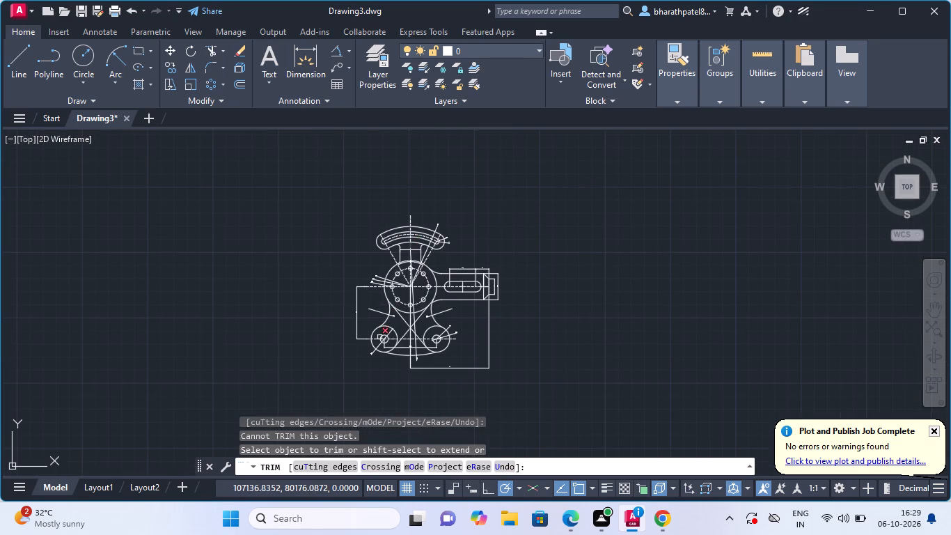
pyautogui.scroll(2, 379, 341)
pyautogui.scroll(-3, 411, 302)
pyautogui.scroll(2, 414, 304)
pyautogui.scroll(-3, 414, 304)
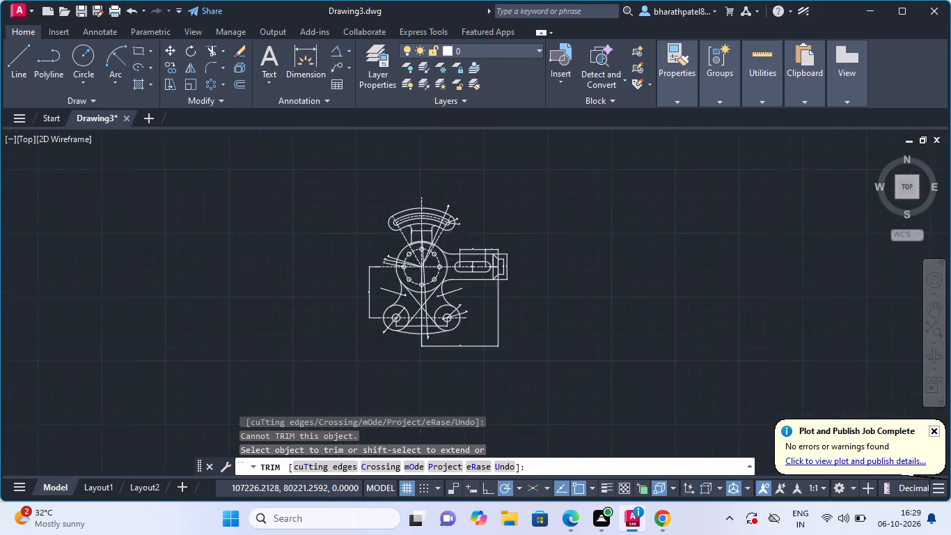
pyautogui.scroll(4, 414, 304)
pyautogui.scroll(-2, 414, 304)
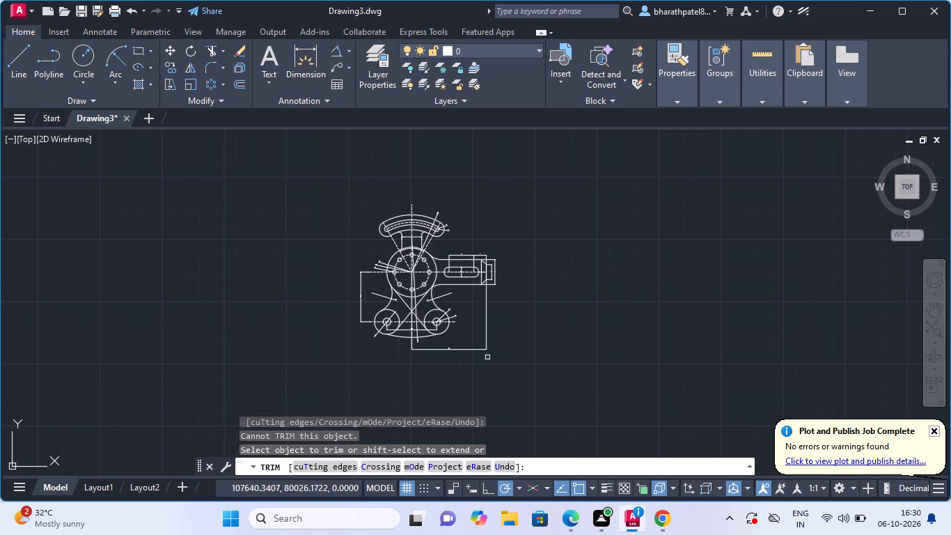
pyautogui.scroll(3, 396, 287)
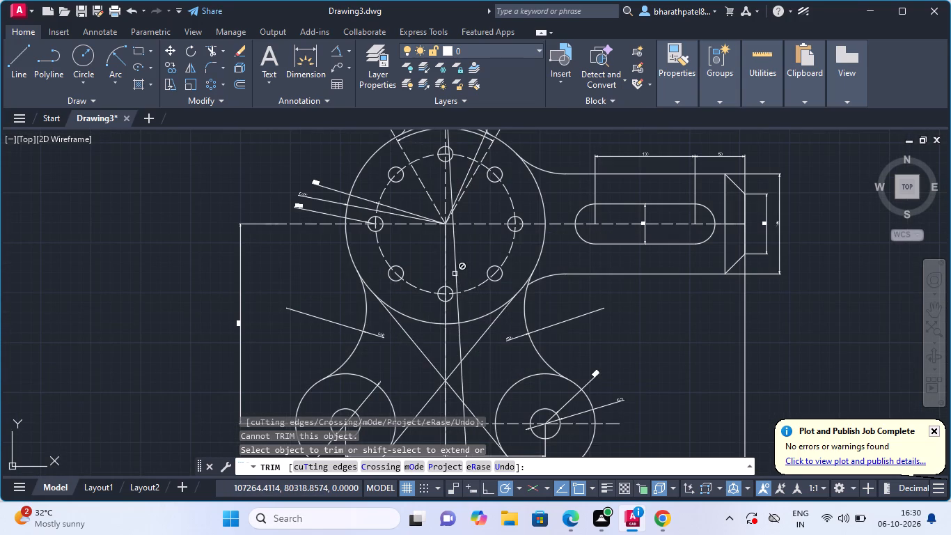
pyautogui.scroll(-3, 455, 274)
pyautogui.scroll(4, 453, 304)
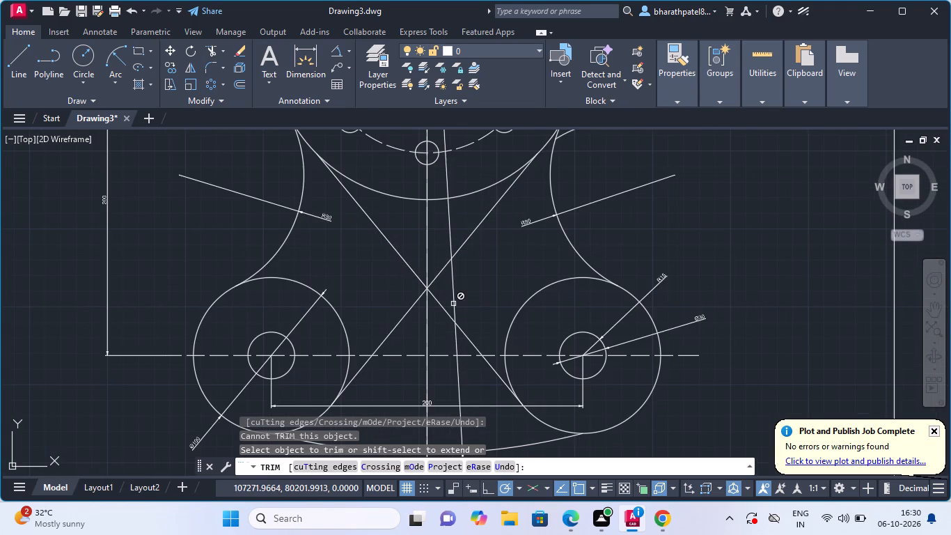
pyautogui.scroll(-1, 461, 364)
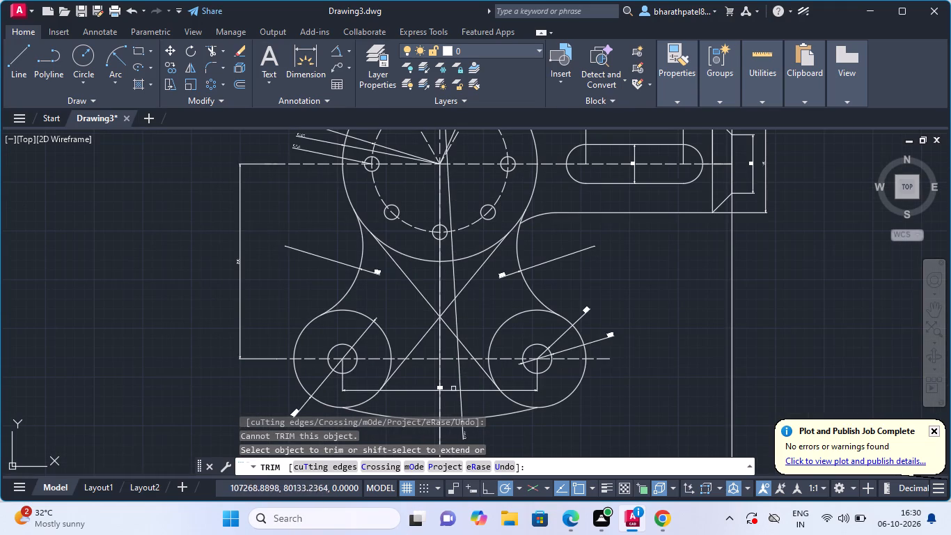
pyautogui.scroll(-2, 459, 339)
pyautogui.scroll(2, 455, 355)
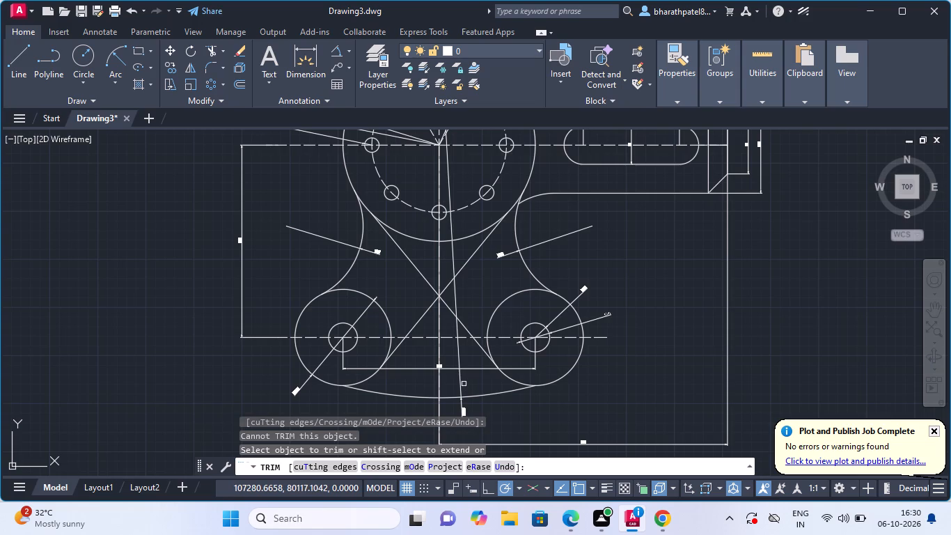
pyautogui.scroll(-2, 466, 372)
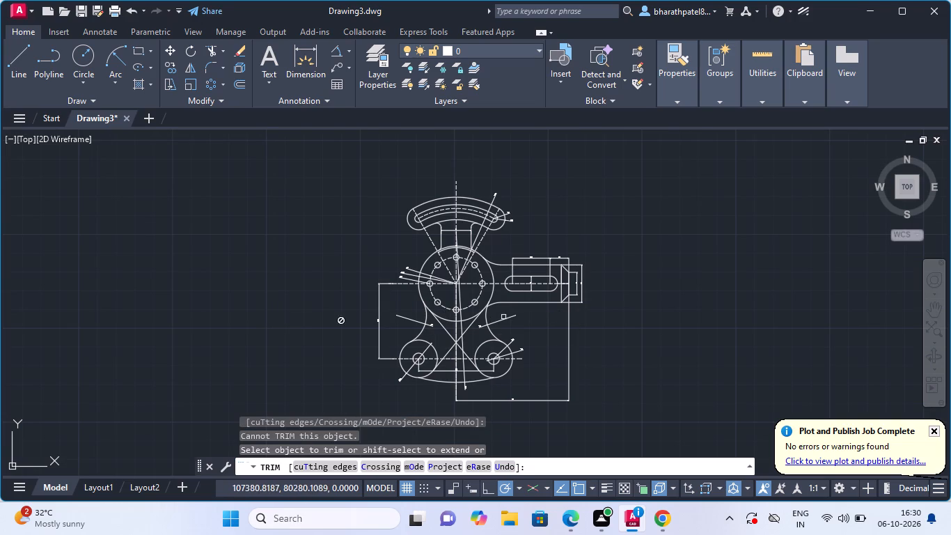
# Delete the R7,5 radius dimension of the small hole on the bolt circle's left side.
pyautogui.scroll(2, 450, 304)
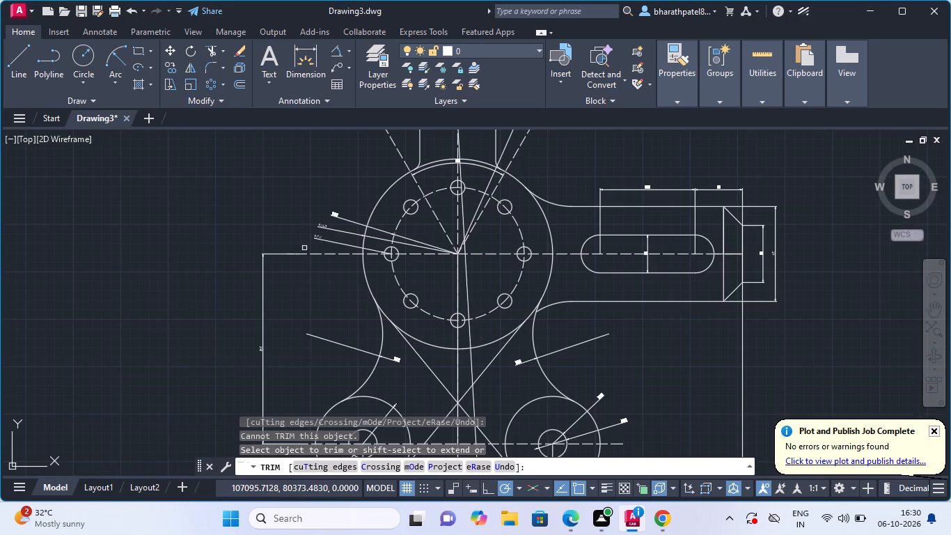
pyautogui.scroll(3, 322, 226)
pyautogui.scroll(3, 293, 288)
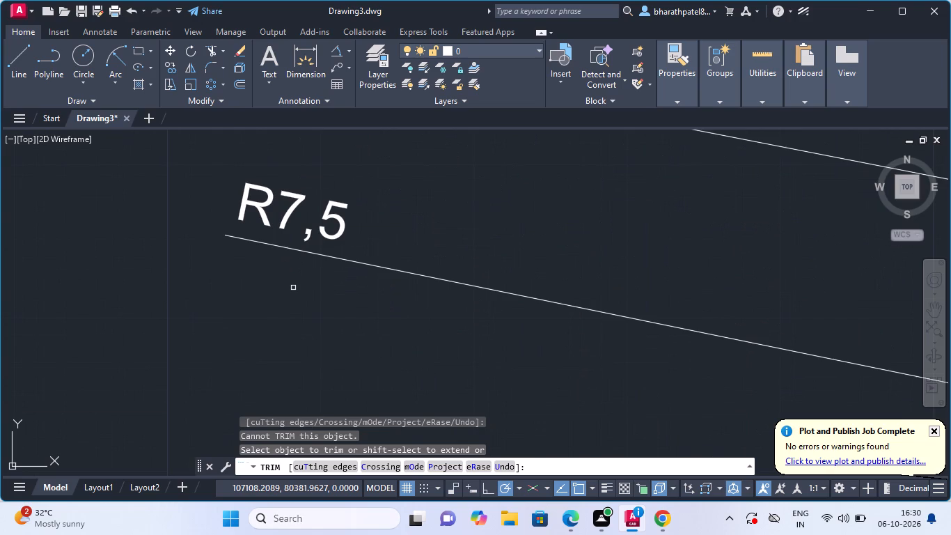
pyautogui.scroll(-3, 293, 288)
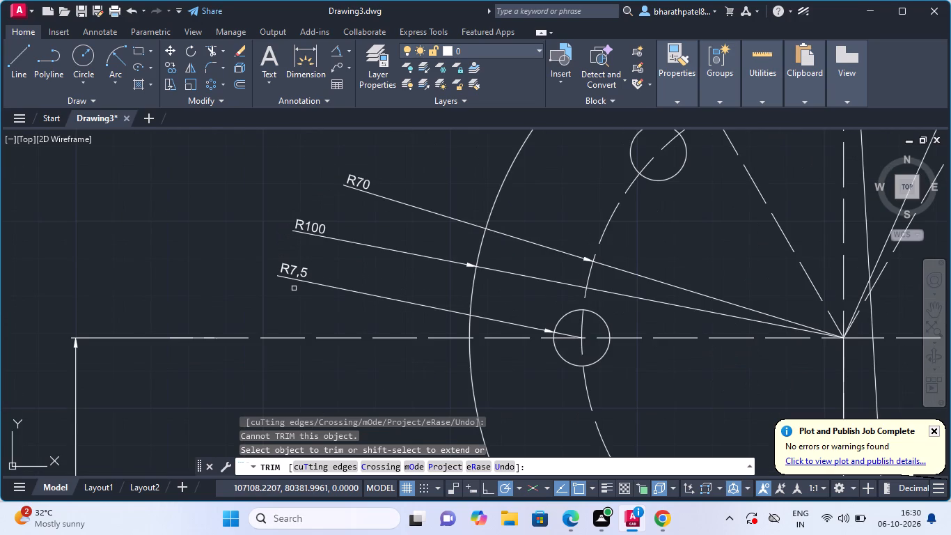
pyautogui.click(343, 289)
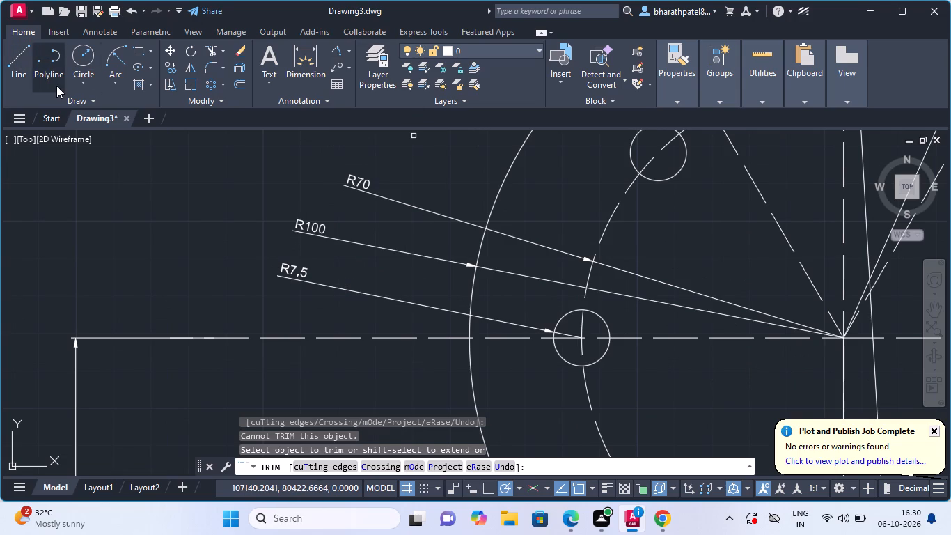
pyautogui.press('Escape')
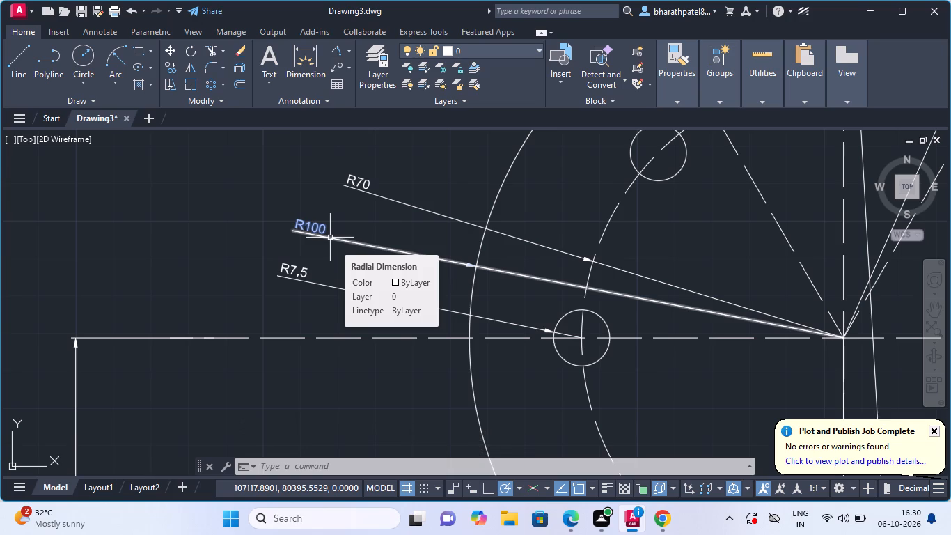
pyautogui.click(331, 286)
pyautogui.press('Delete')
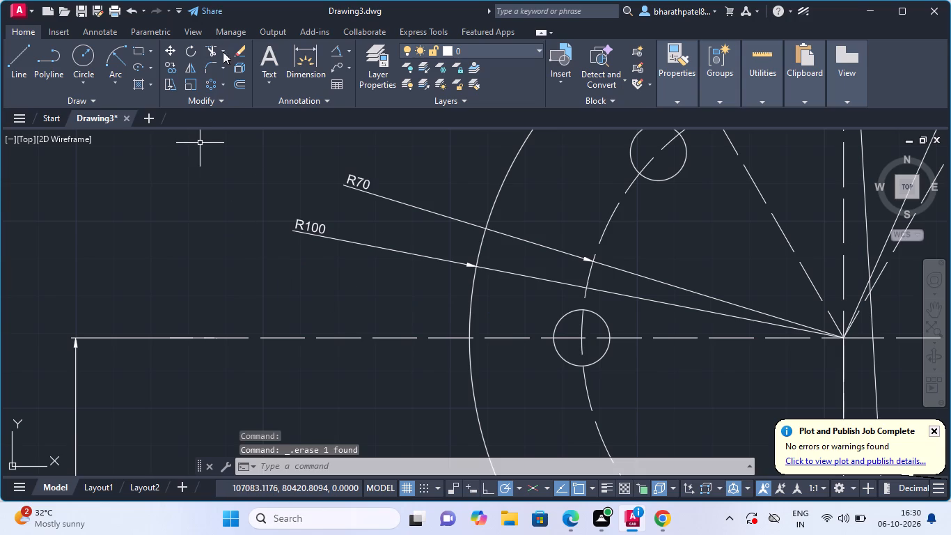
# Add a diameter dimension to the bolt circle's leftmost small hole, placing its text outside the main circle below the R100 dimension.
pyautogui.click(351, 50)
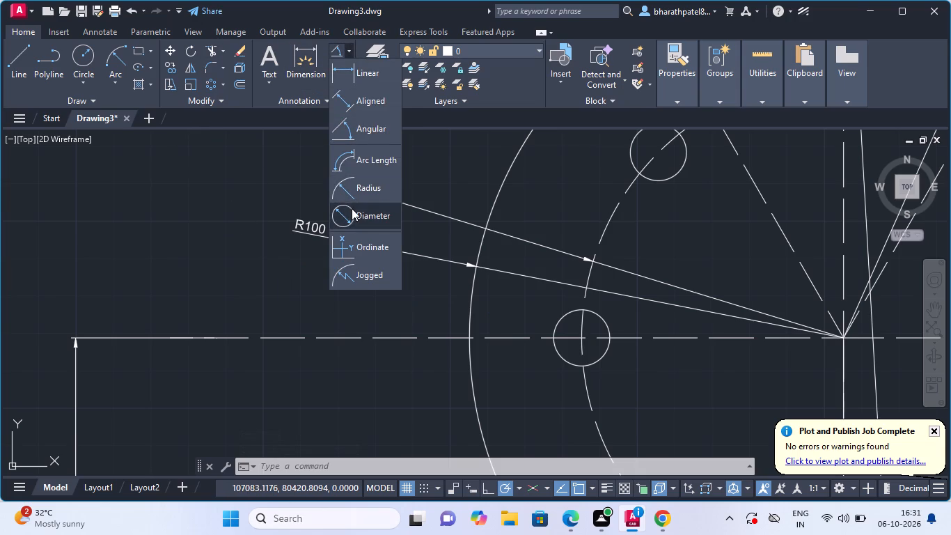
pyautogui.click(352, 208)
pyautogui.click(557, 329)
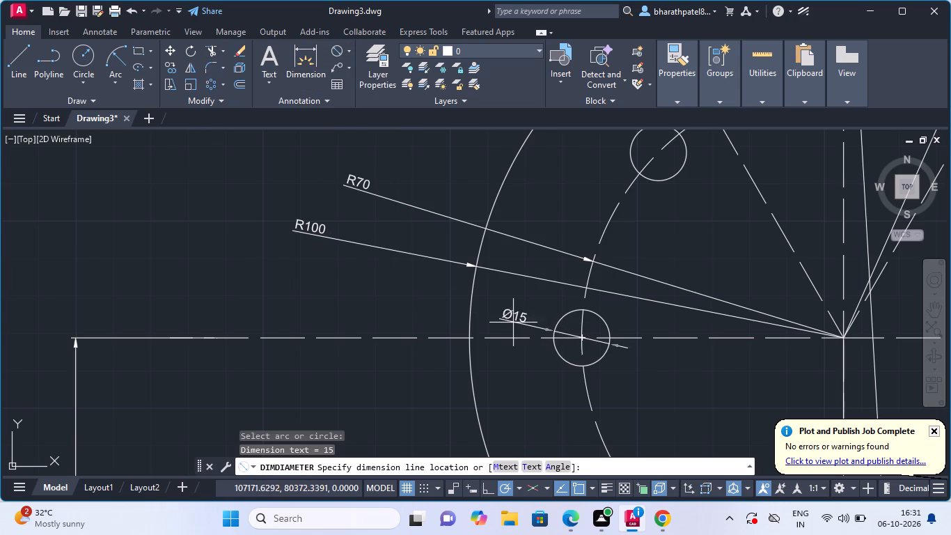
pyautogui.click(329, 297)
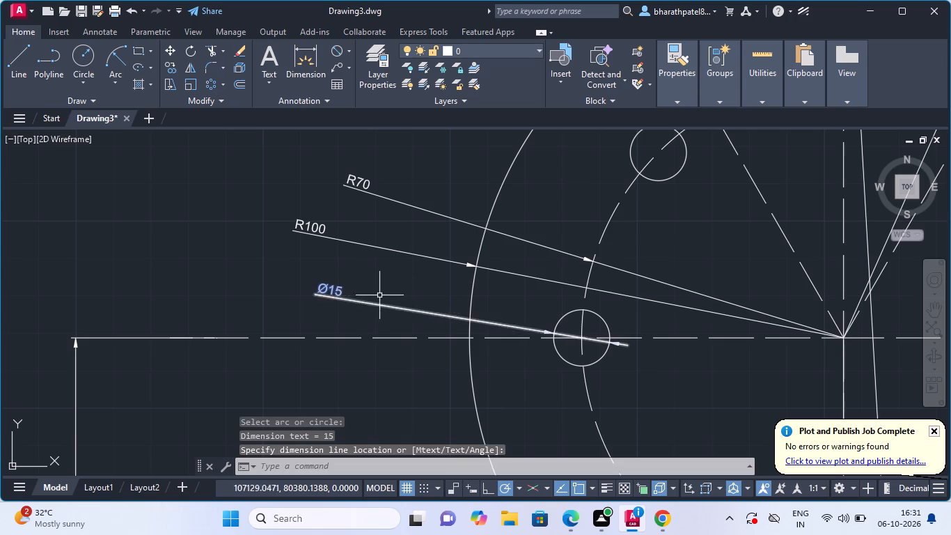
pyautogui.click(398, 249)
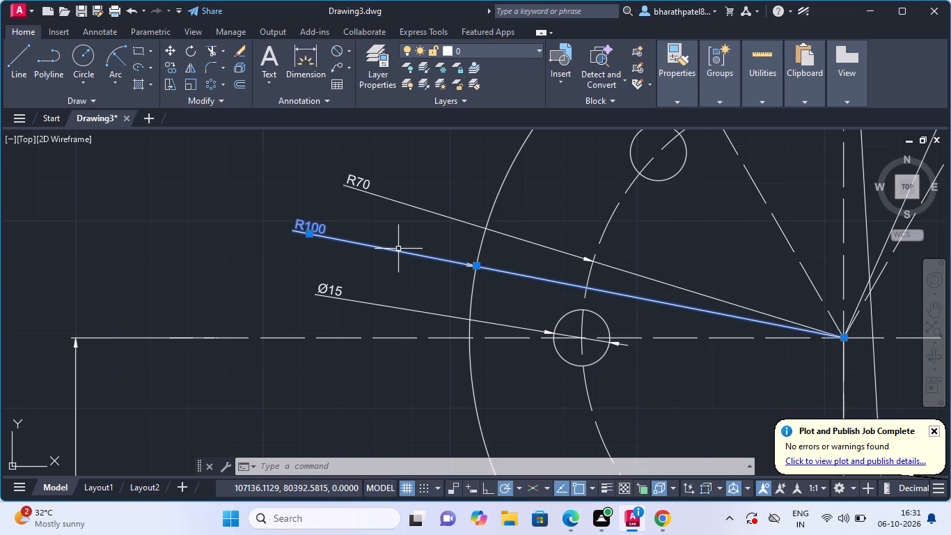
pyautogui.press('Escape')
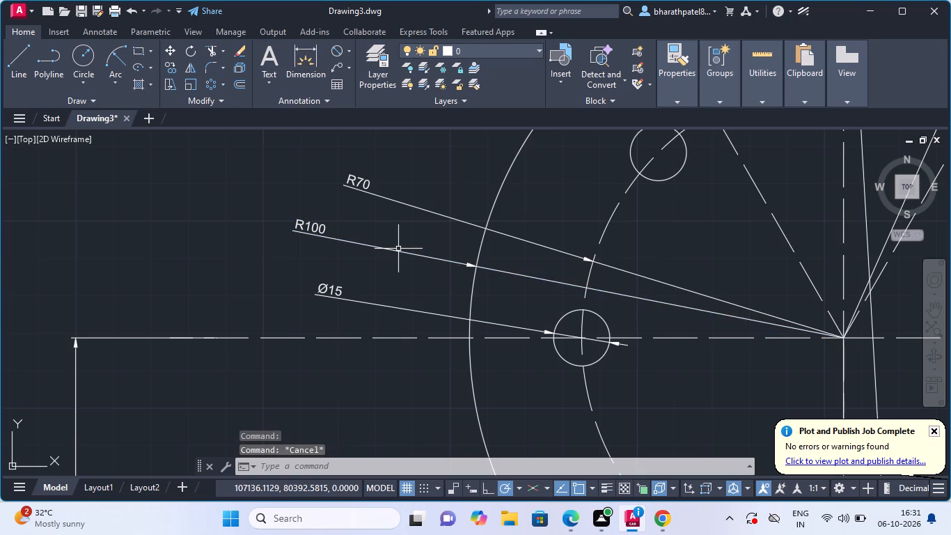
# Replace the main circle's R100 radius dimension with a Ø200 diameter dimension, placing its text between the R70 and Ø15 texts.
pyautogui.click(398, 249)
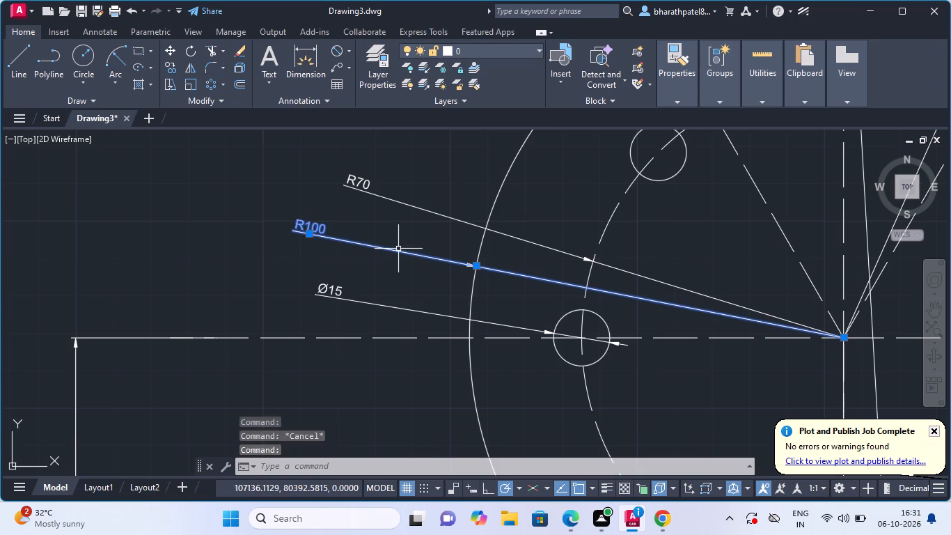
pyautogui.press('Delete')
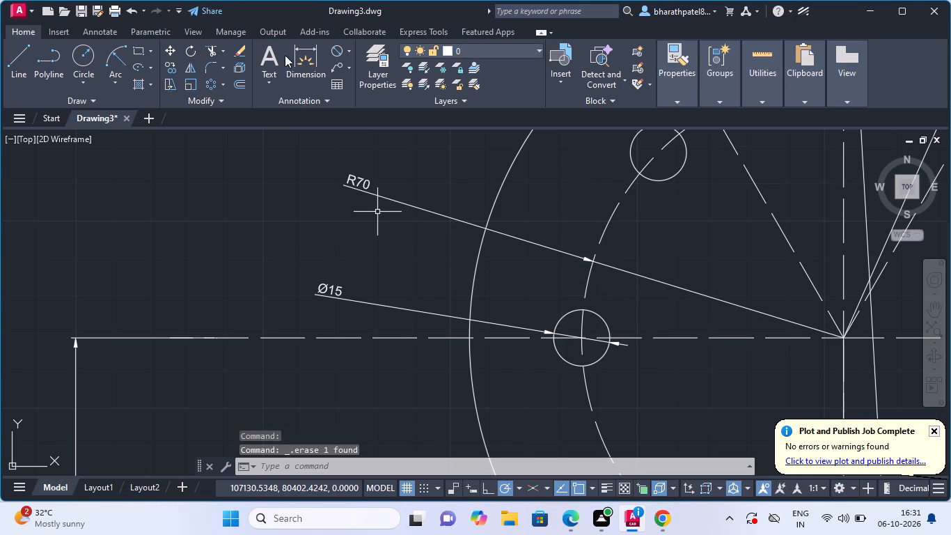
pyautogui.click(338, 49)
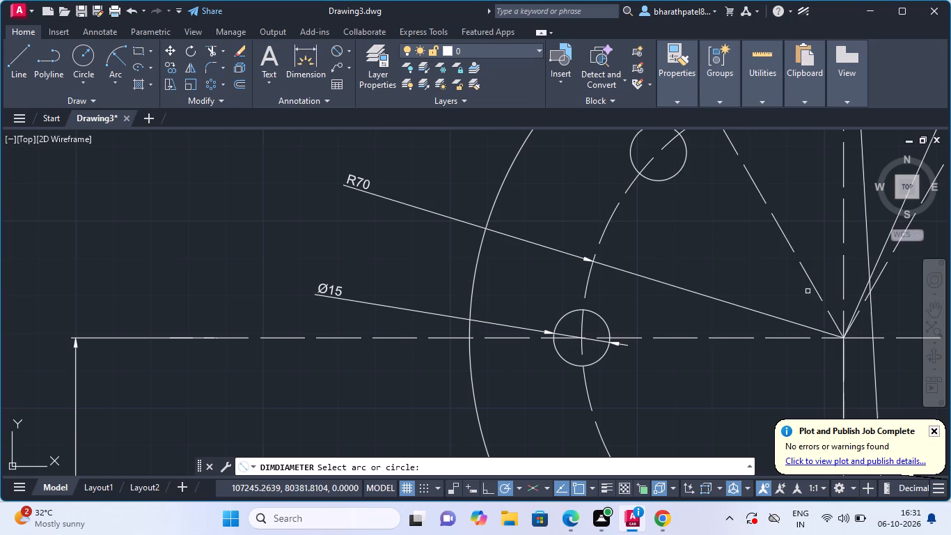
pyautogui.scroll(2, 843, 338)
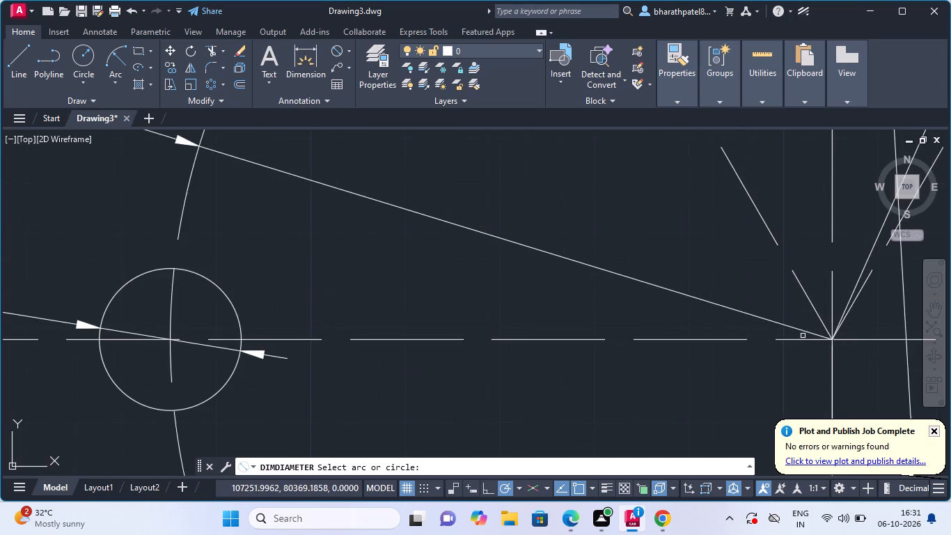
pyautogui.scroll(-3, 800, 335)
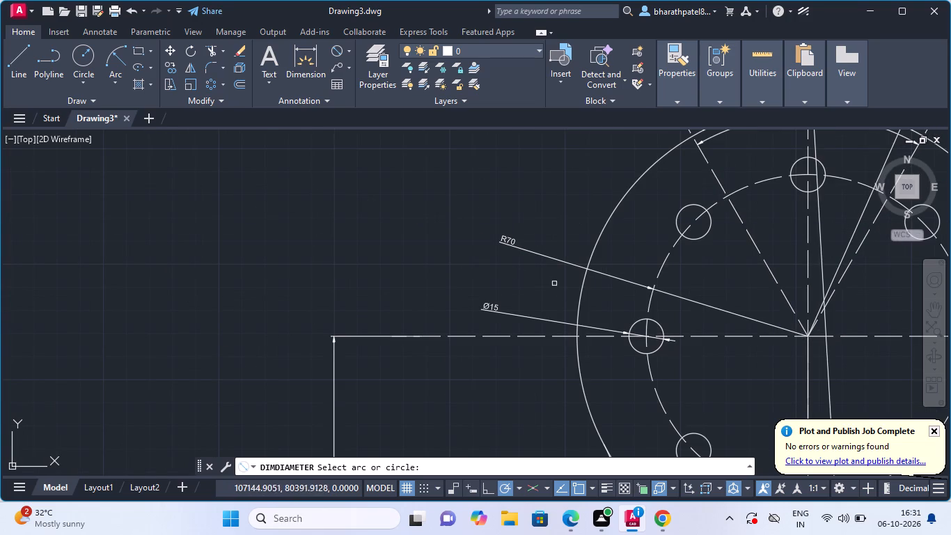
pyautogui.click(578, 302)
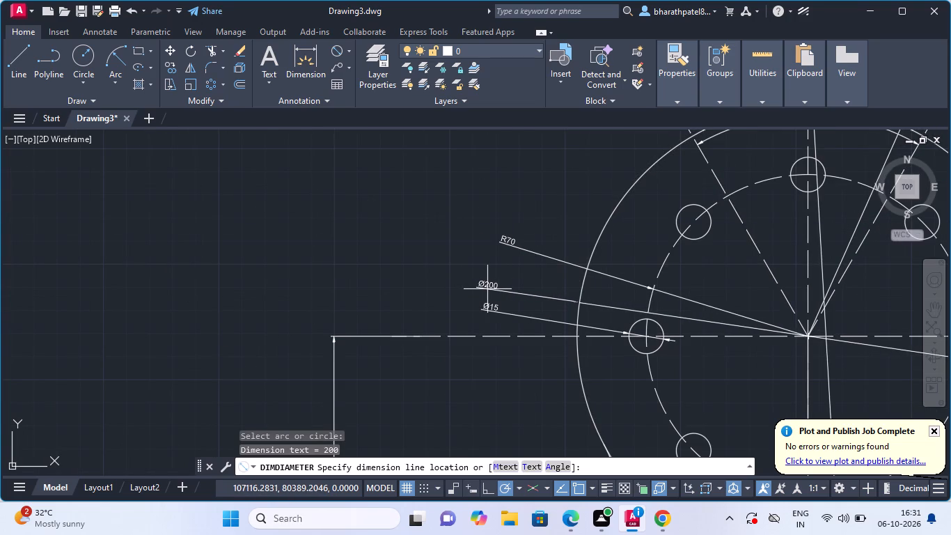
pyautogui.click(497, 285)
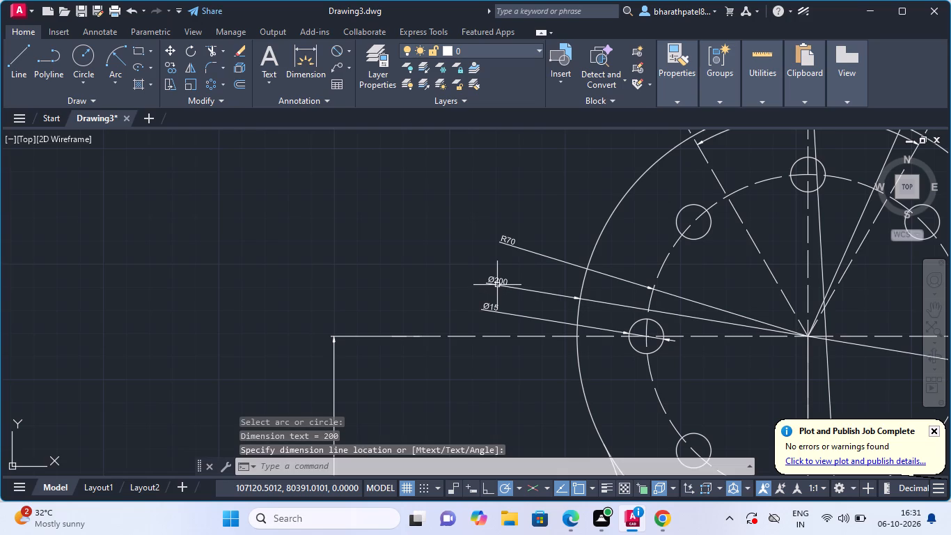
# Replace the bolt circle's R70 radius dimension with a Ø140 diameter dimension, placing its text outside the main circle above Ø200.
pyautogui.click(508, 244)
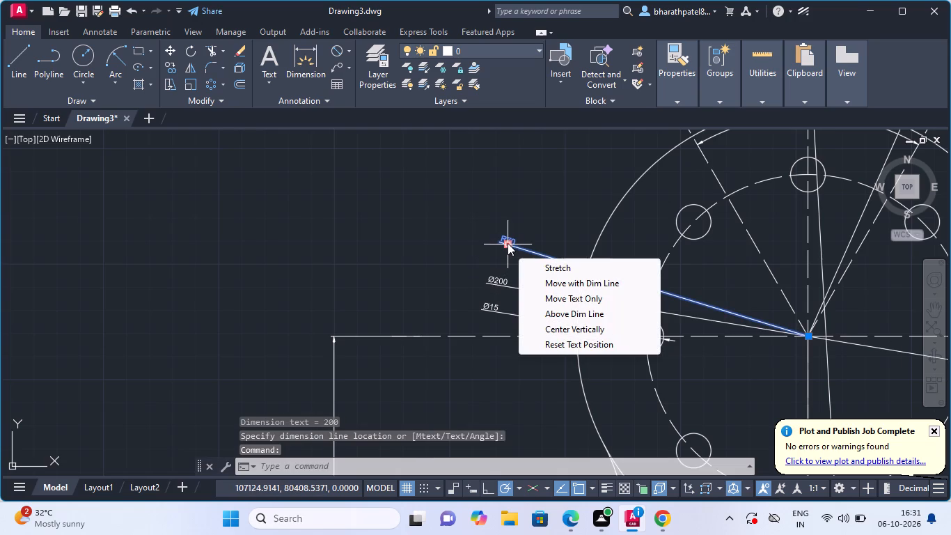
pyautogui.press('Delete')
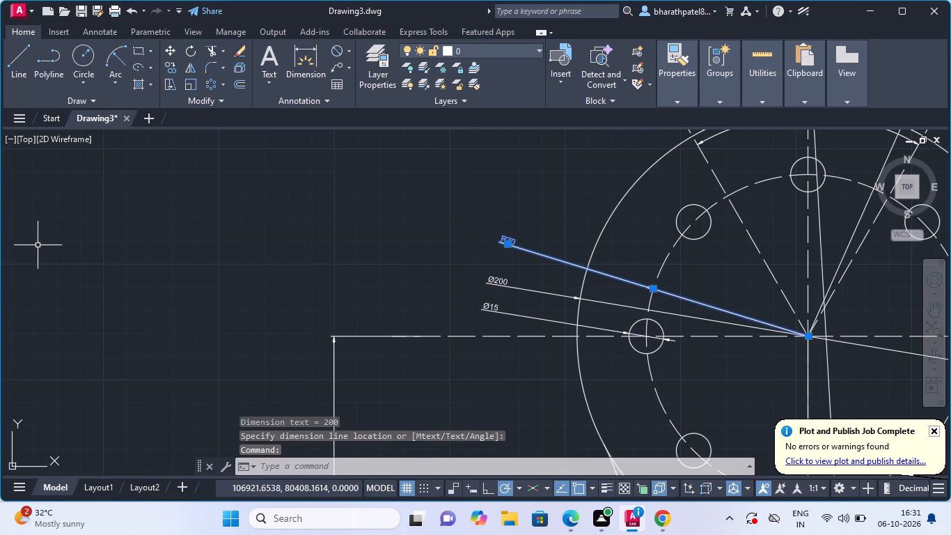
pyautogui.press('Delete')
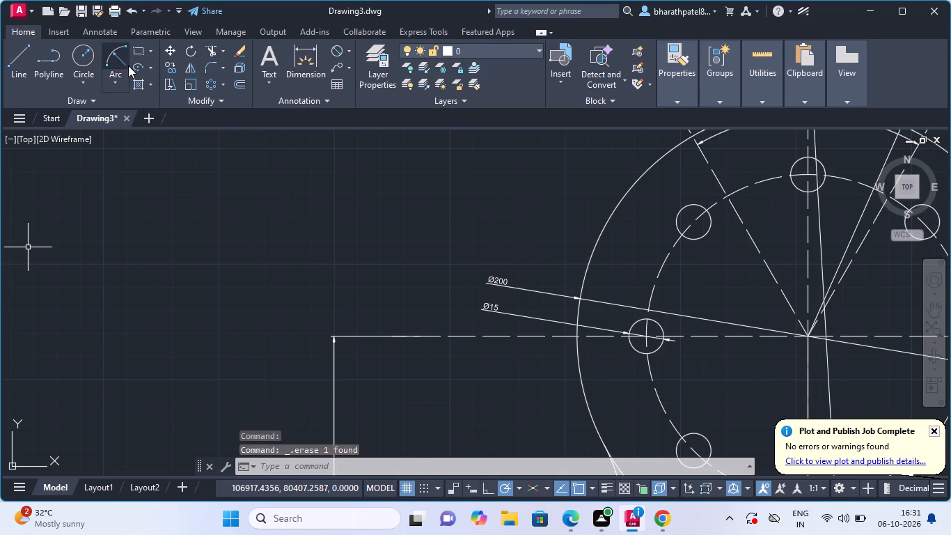
pyautogui.click(338, 51)
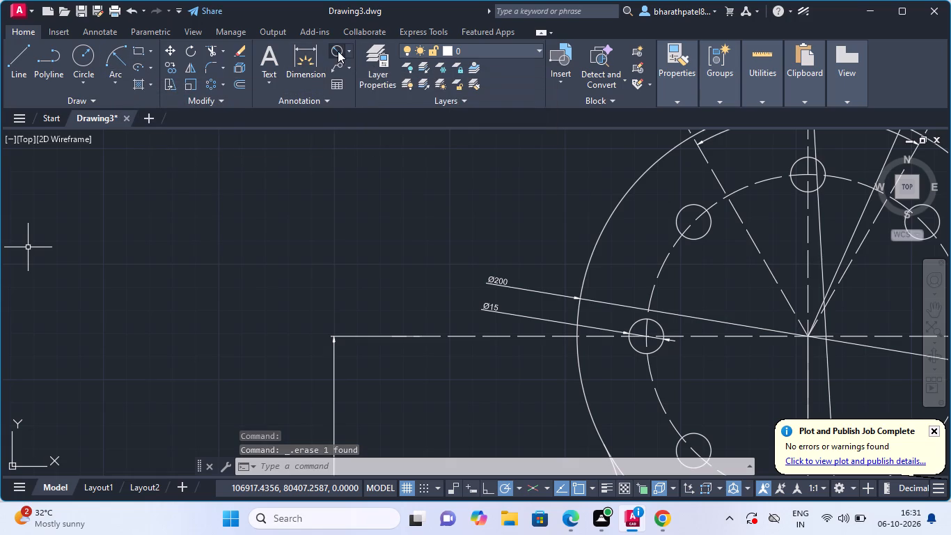
pyautogui.click(661, 271)
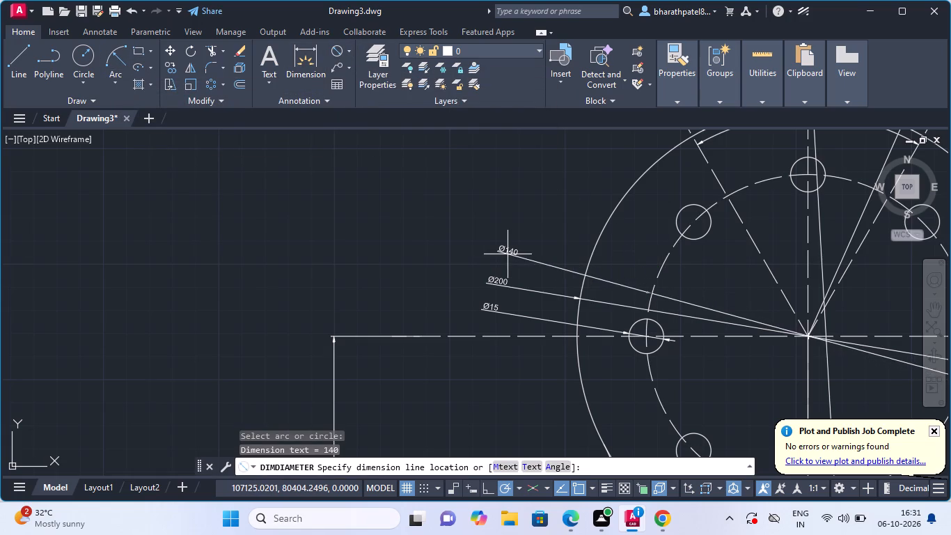
pyautogui.click(508, 254)
# Examine the remaining dimensions around the curved slot, the slotted arm, its fillets and the two lower lobes.
pyautogui.scroll(-2, 418, 183)
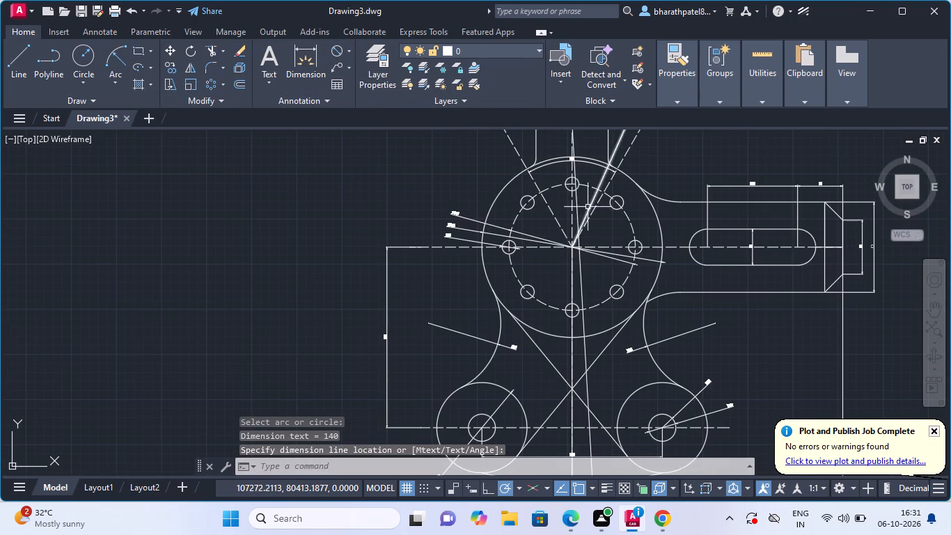
pyautogui.scroll(-1, 588, 207)
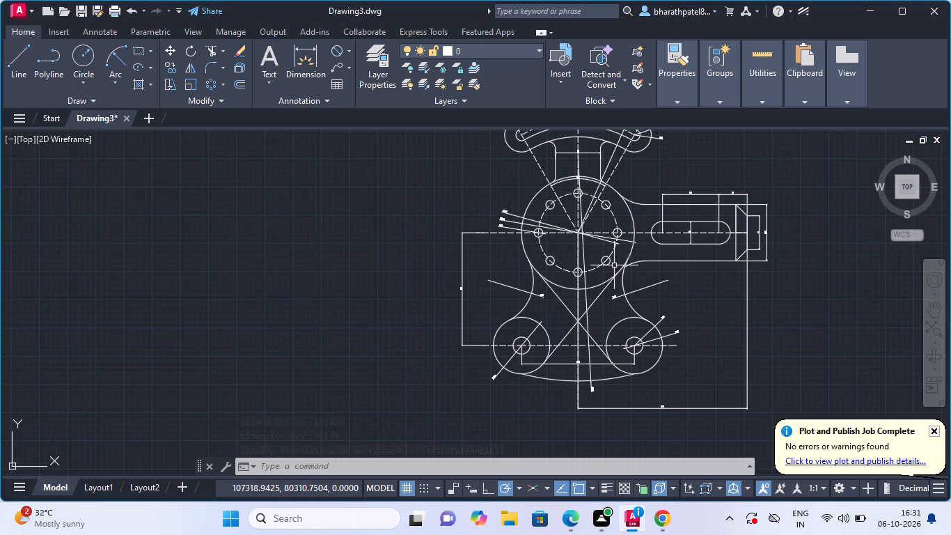
pyautogui.scroll(-3, 613, 265)
pyautogui.scroll(5, 625, 236)
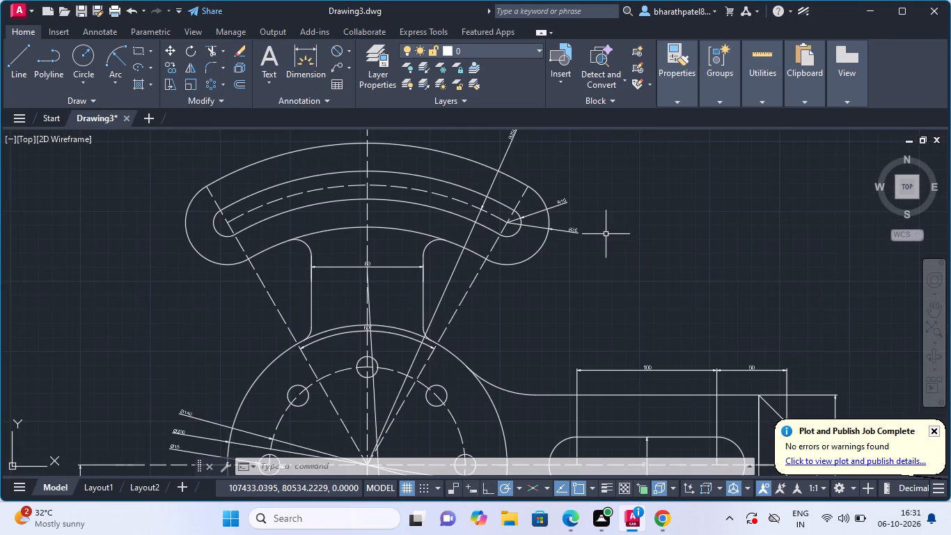
pyautogui.scroll(2, 550, 213)
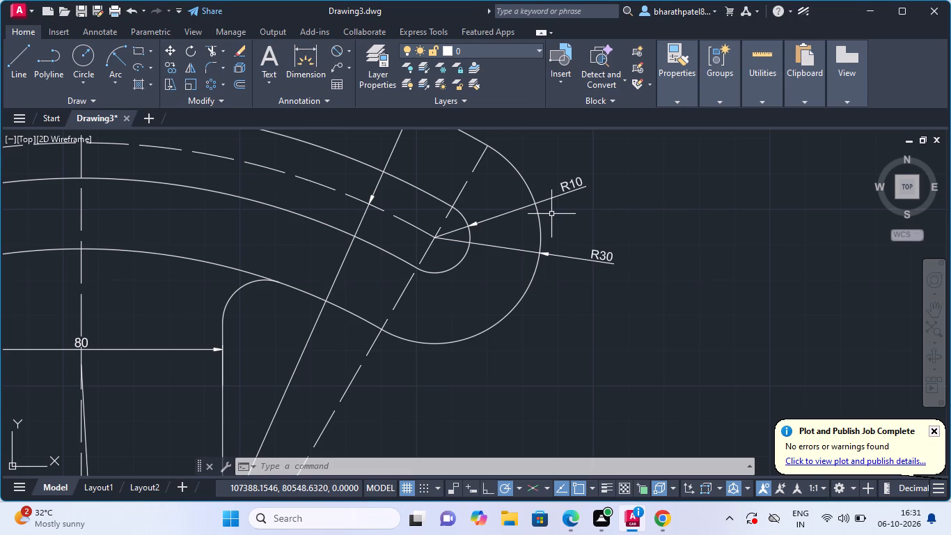
pyautogui.scroll(-3, 551, 214)
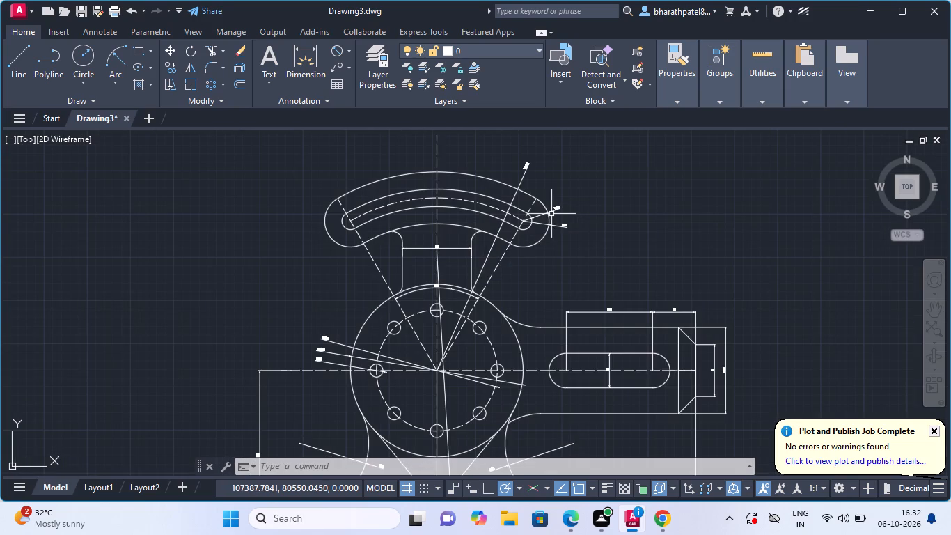
pyautogui.scroll(-1, 549, 234)
pyautogui.scroll(4, 539, 293)
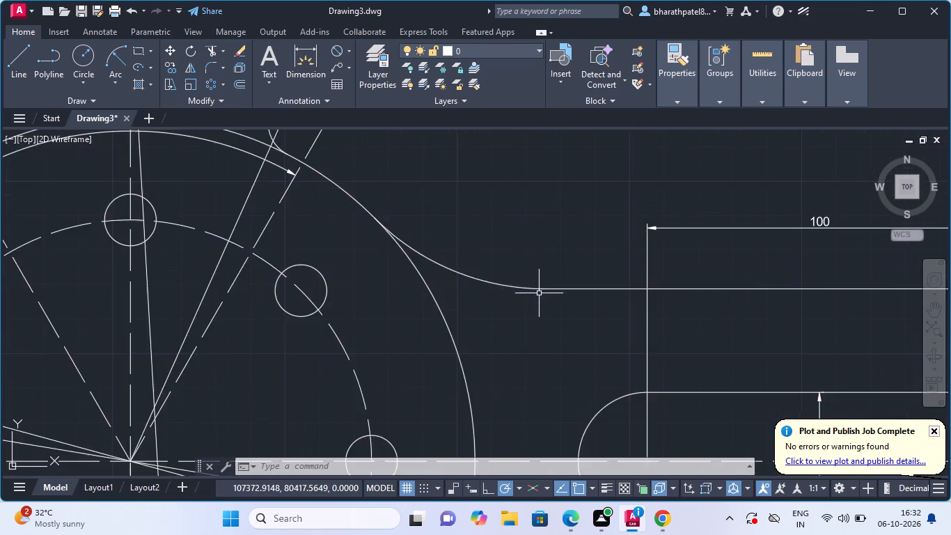
pyautogui.scroll(-4, 539, 293)
pyautogui.scroll(4, 595, 358)
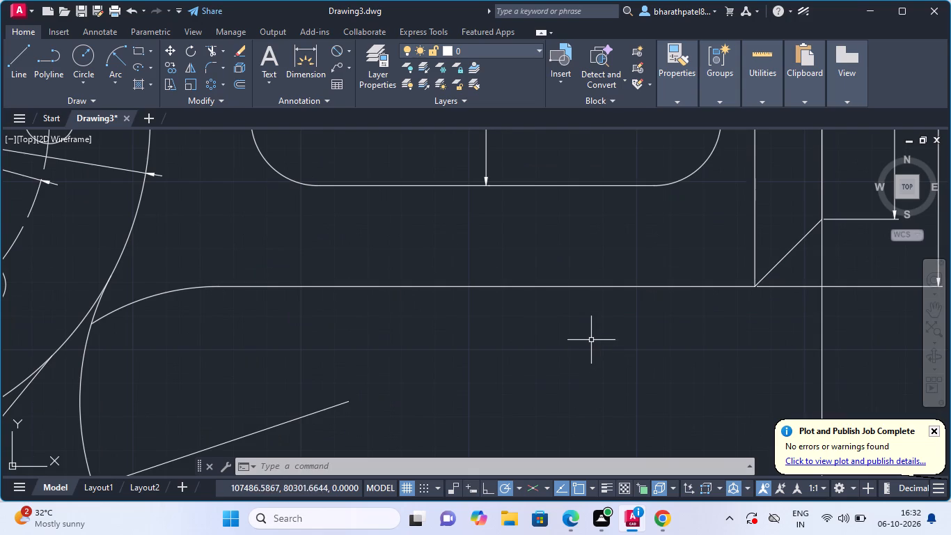
pyautogui.scroll(-3, 584, 318)
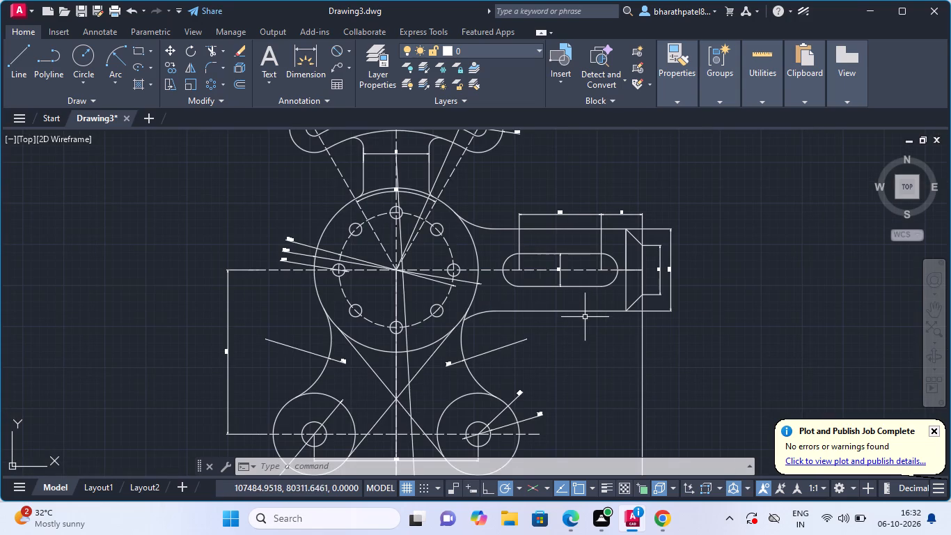
pyautogui.scroll(-2, 611, 241)
pyautogui.scroll(1, 608, 339)
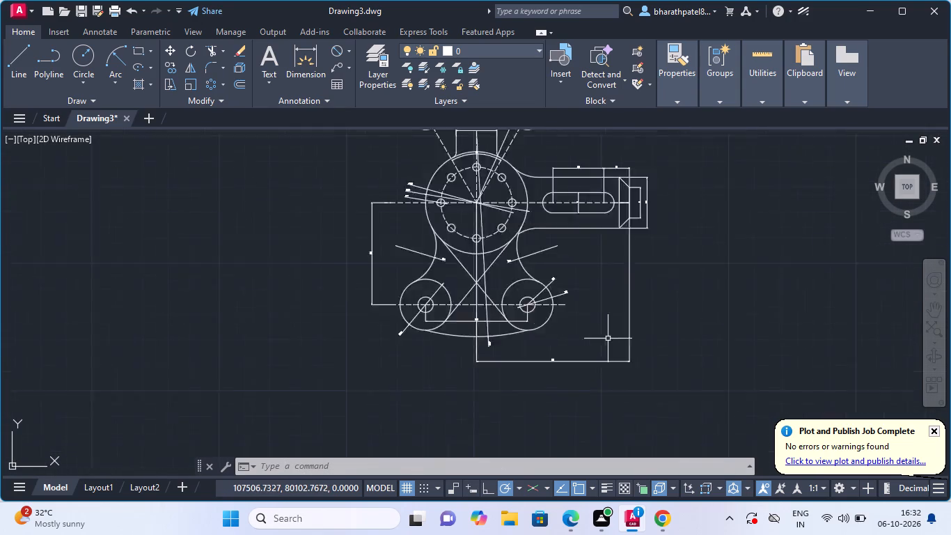
pyautogui.scroll(2, 608, 339)
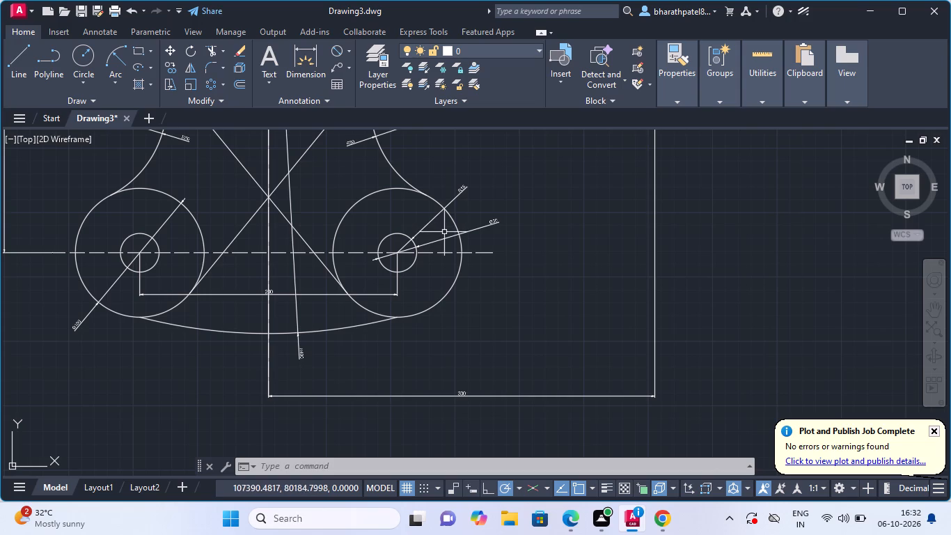
# Delete the redundant R15 radius dimension from the lower right lobe's hole, keeping its diameter dimension.
pyautogui.scroll(4, 450, 206)
pyautogui.scroll(-2, 450, 206)
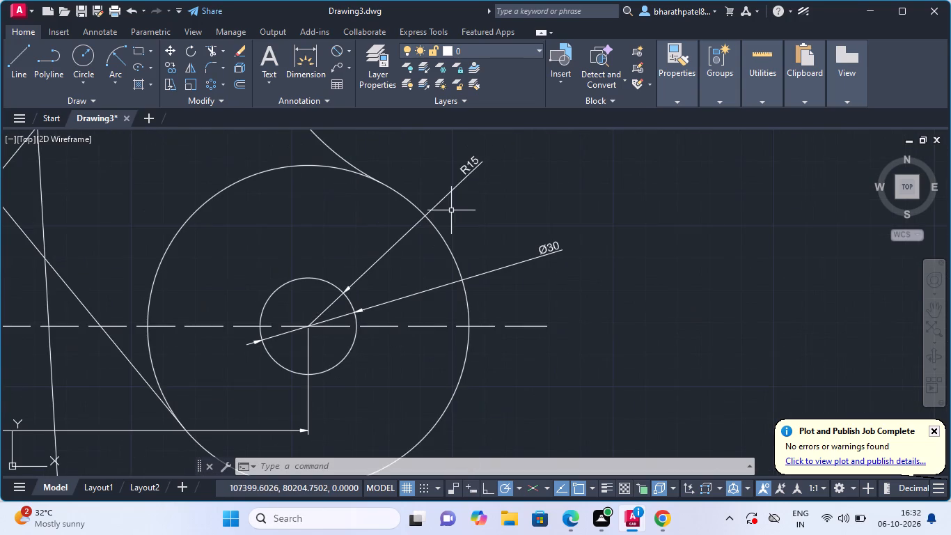
pyautogui.click(444, 199)
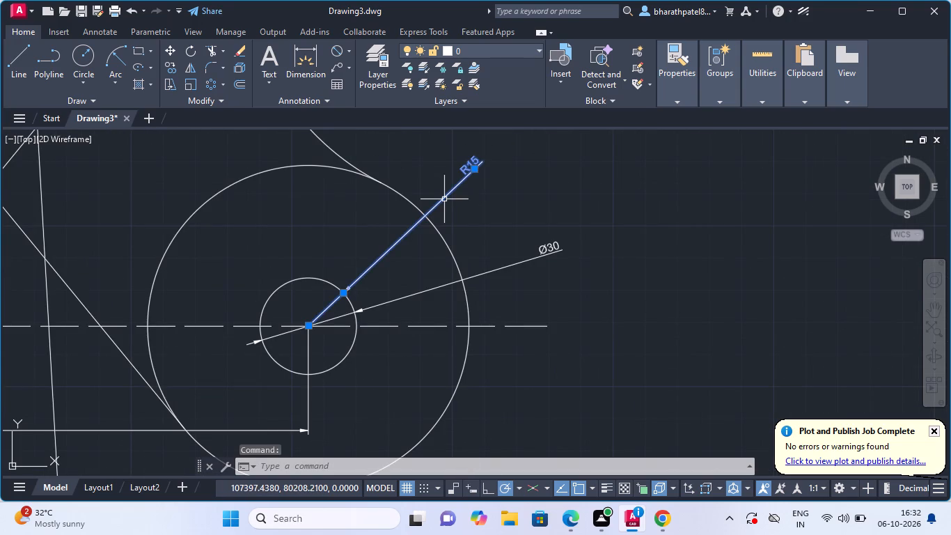
pyautogui.press('Delete')
# Turn on command log file recording with LOGFILEON, and turn it off with LOGFILEOFF.
pyautogui.scroll(-3, 453, 199)
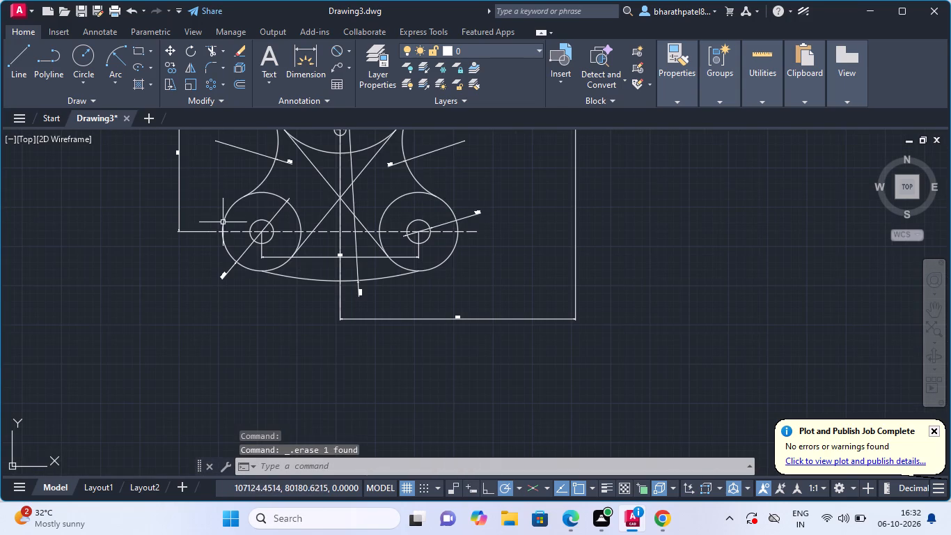
pyautogui.scroll(3, 218, 247)
pyautogui.scroll(-2, 235, 261)
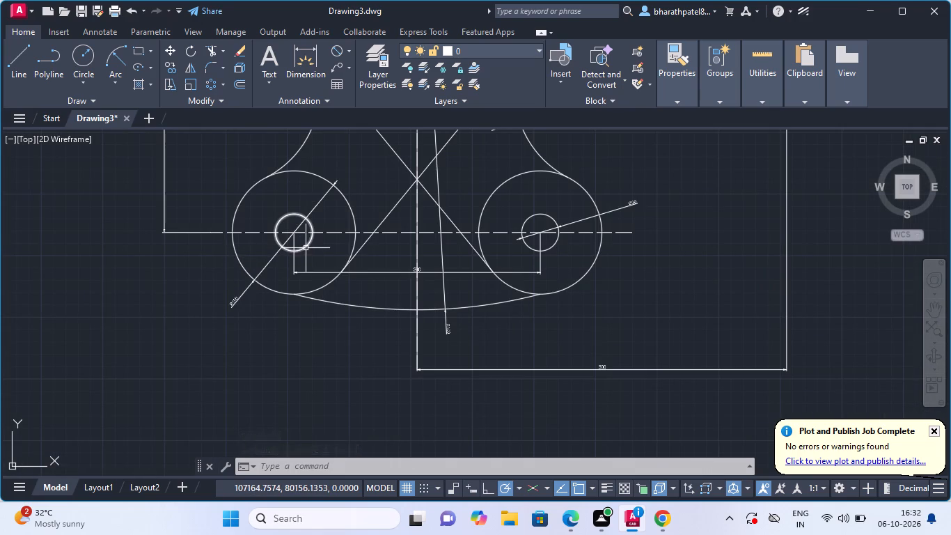
pyautogui.scroll(-4, 345, 272)
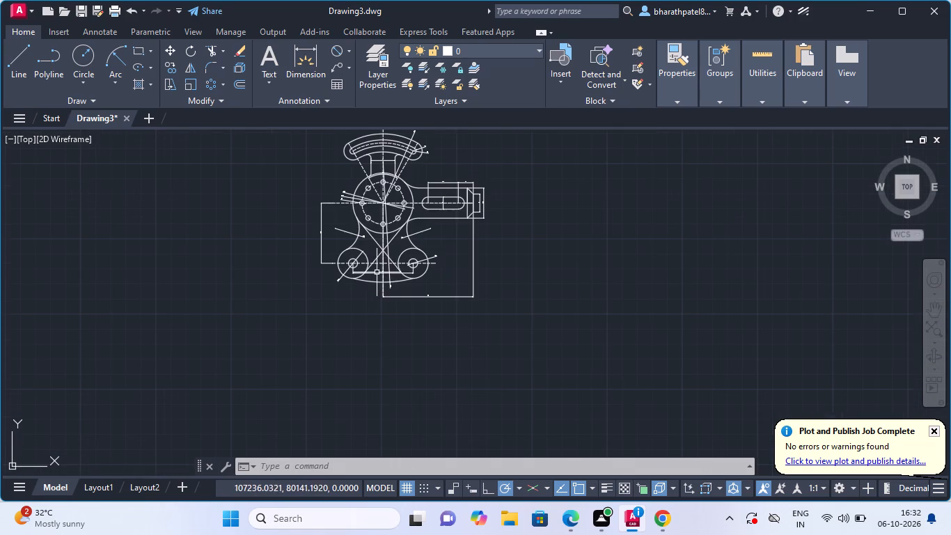
pyautogui.click(389, 469)
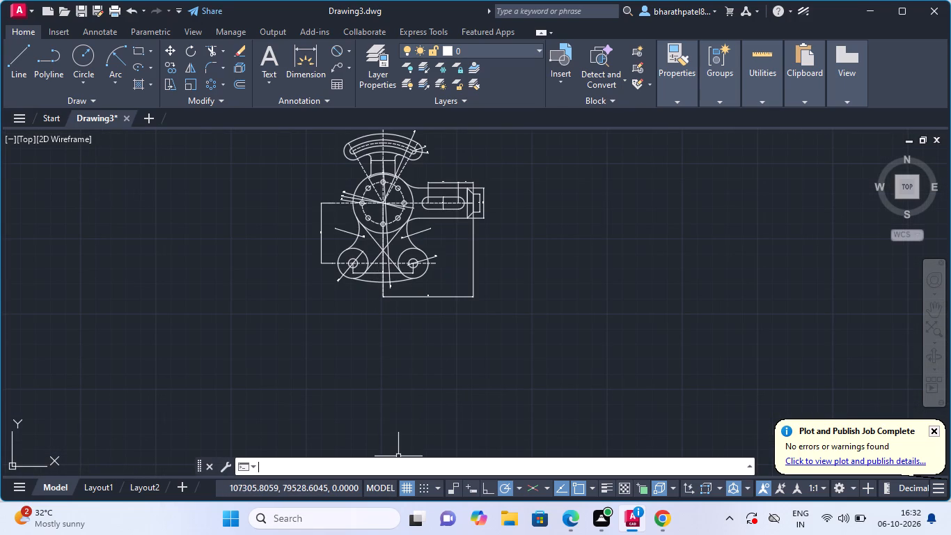
pyautogui.write('LOG')
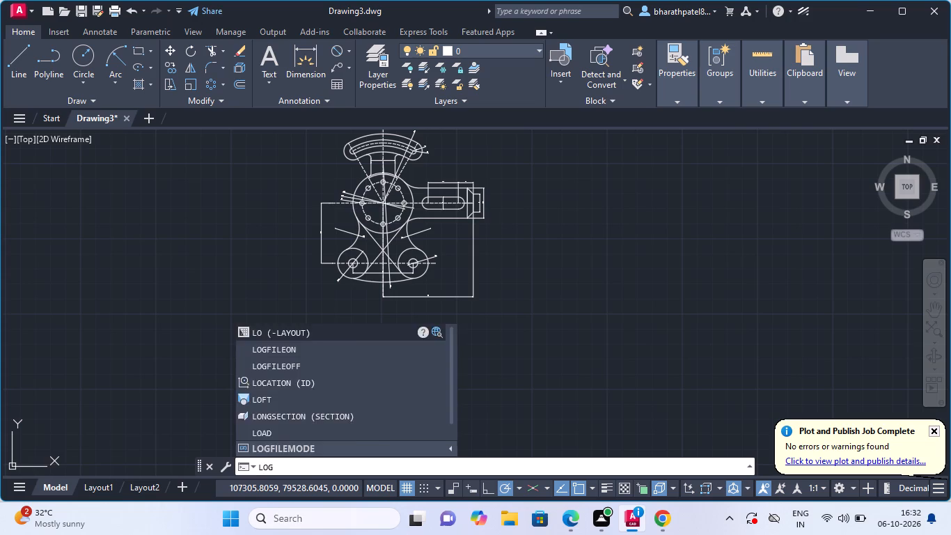
pyautogui.press('Return')
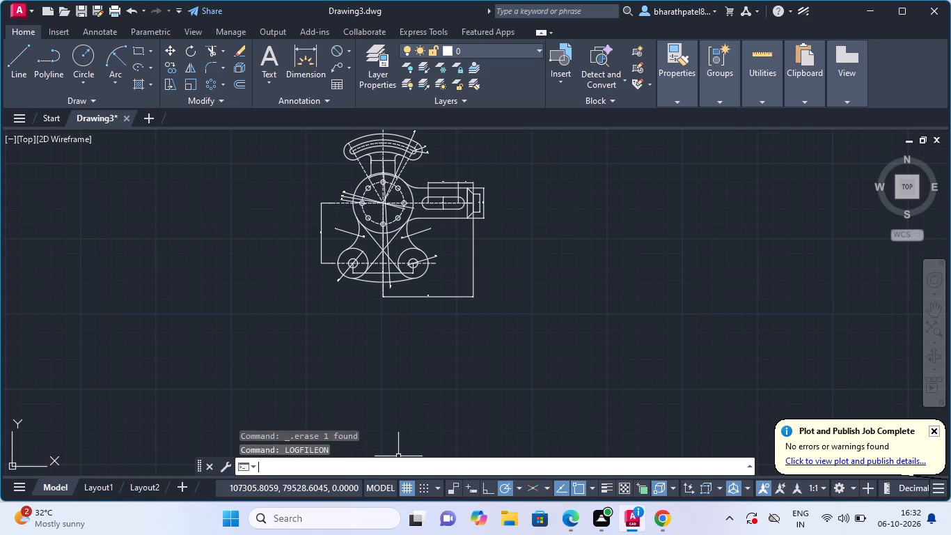
pyautogui.write('LO')
pyautogui.press('g')
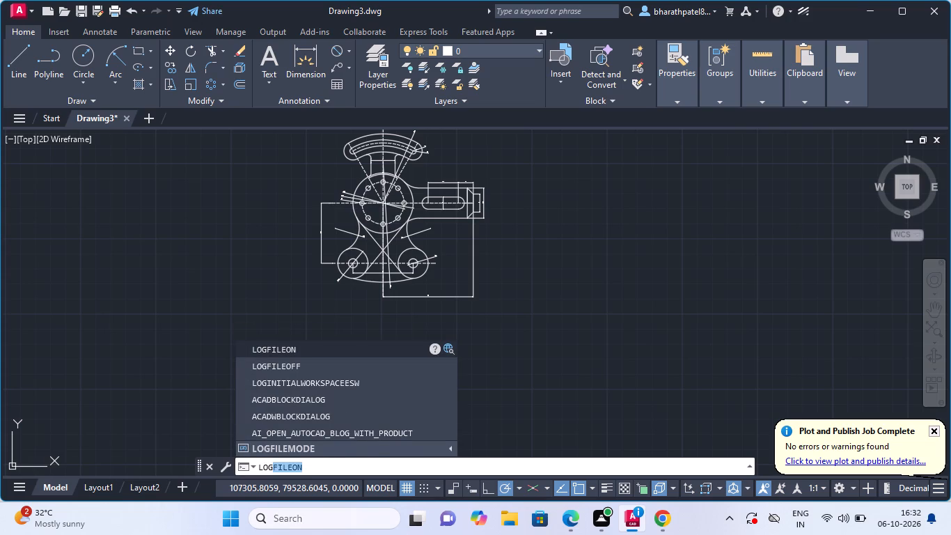
pyautogui.click(382, 370)
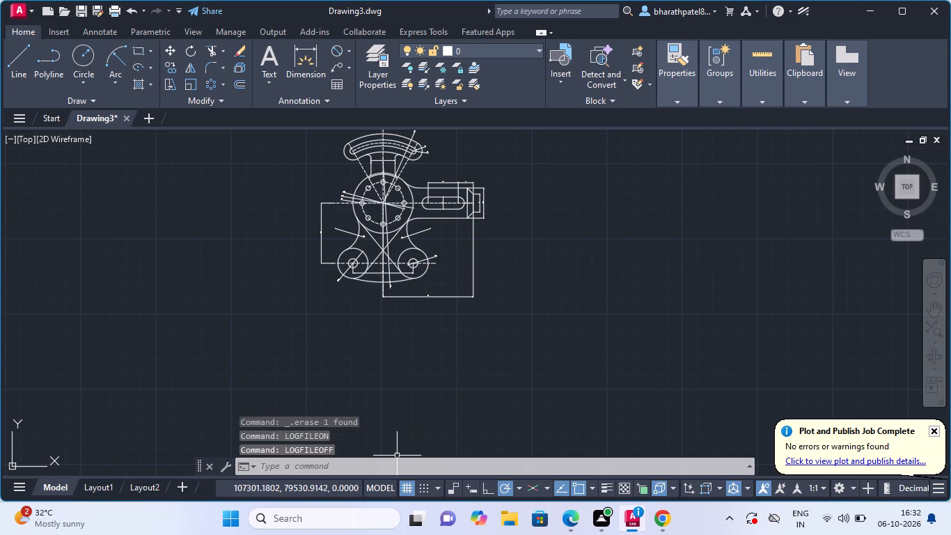
# Start saving the drawing to the Documents folder as an AutoCAD 2018 drawing, clearing the proposed file name.
pyautogui.scroll(-2, 466, 316)
pyautogui.scroll(3, 443, 270)
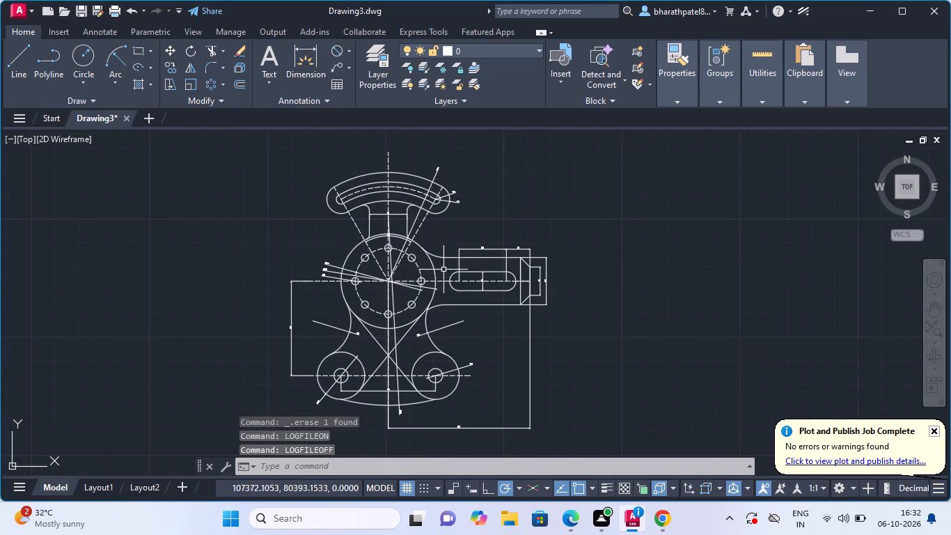
pyautogui.hotkey('ctrl', 's')
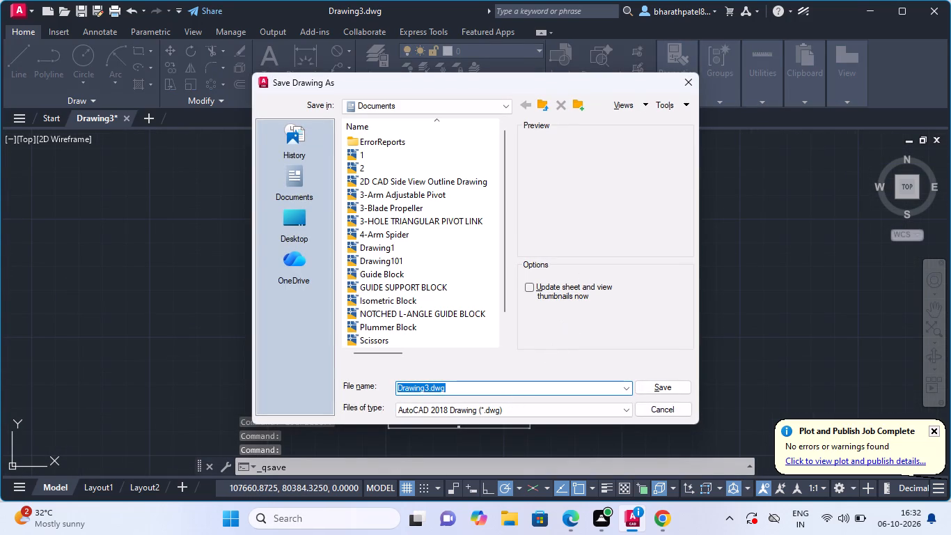
pyautogui.press('Delete')
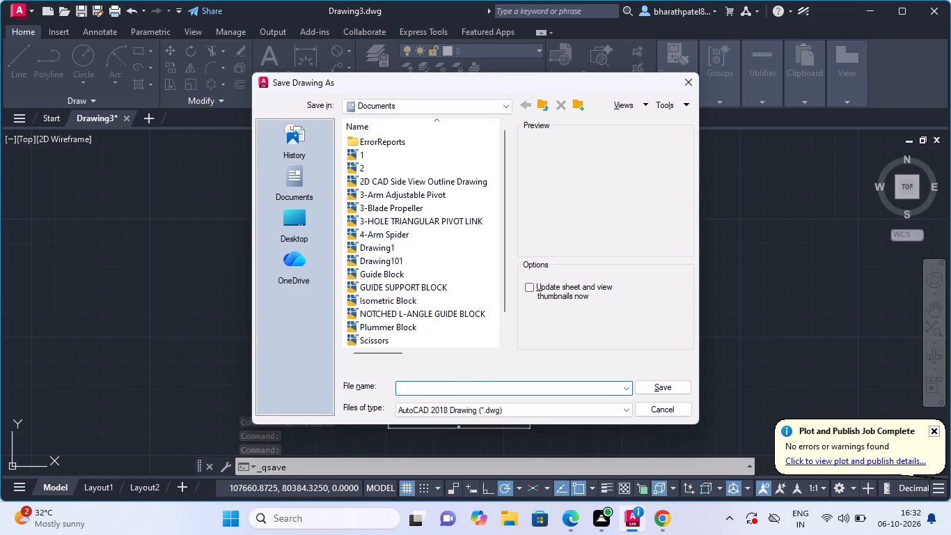
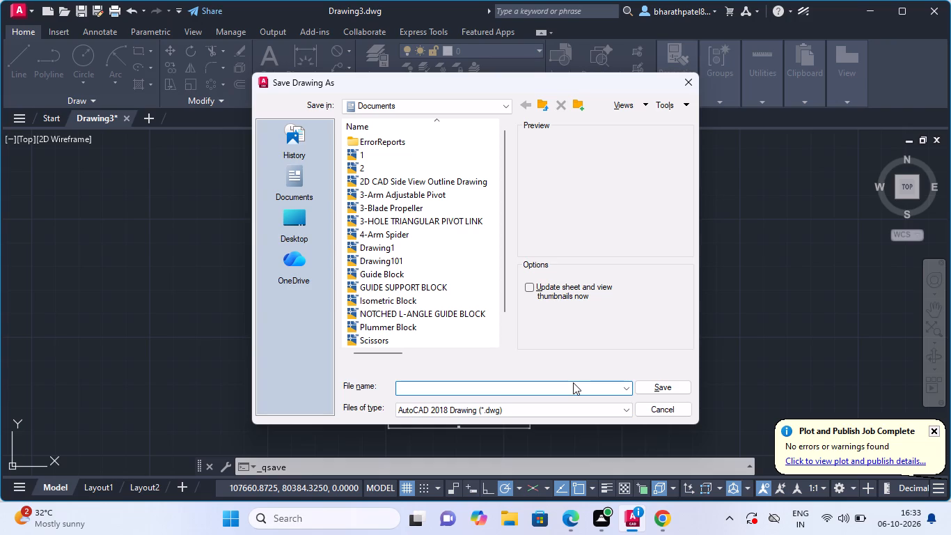
# Name the drawing file 3-Arm Crank and save it in the Documents folder.
pyautogui.hotkey('ctrl', 'v')
pyautogui.click(677, 387)
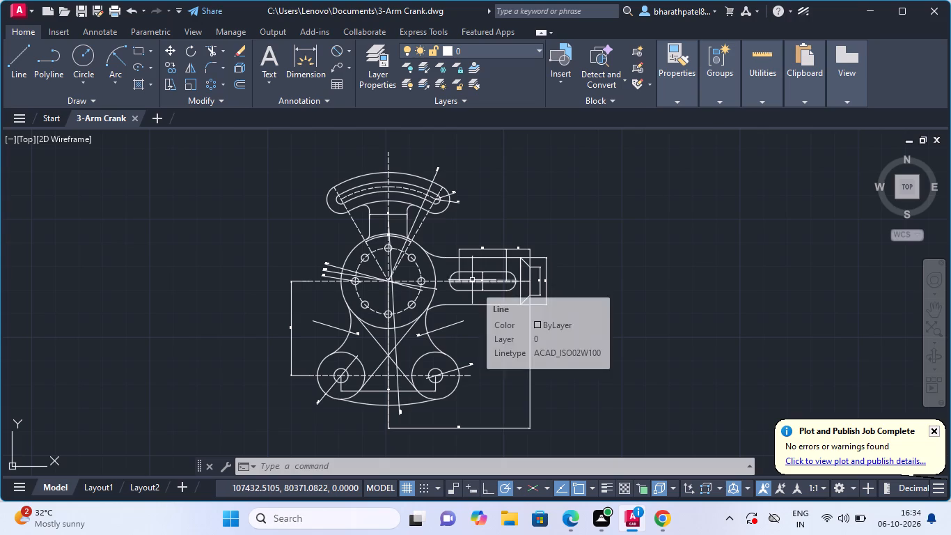
# Set up a centred landscape plot with the DWG To PDF.pc3 plotter on ISO full bleed A4 (297.00 x 210.00 MM) paper.
pyautogui.hotkey('ctrl', 'p')
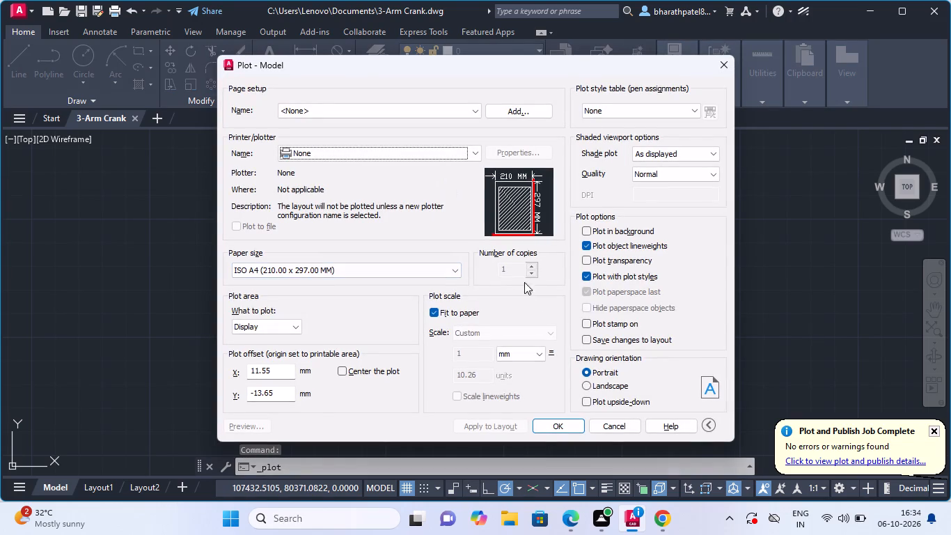
pyautogui.click(586, 383)
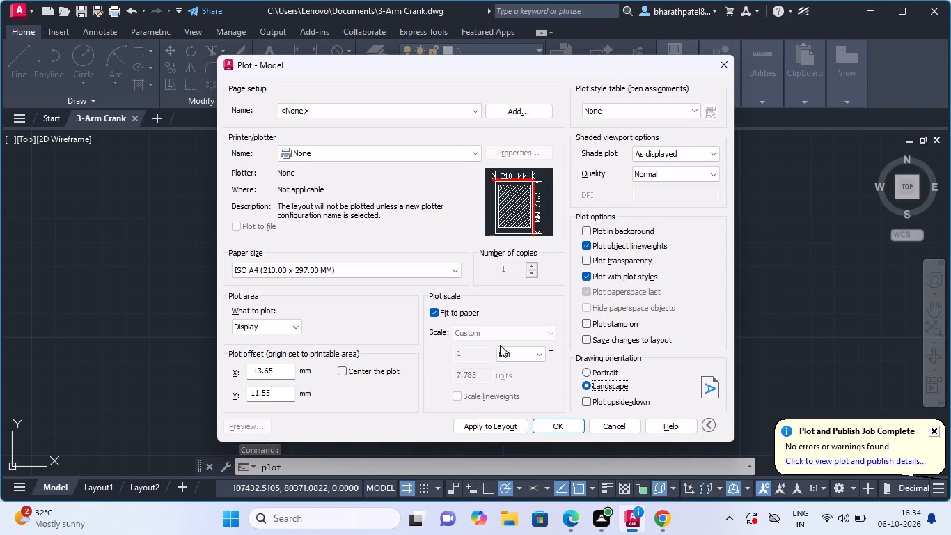
pyautogui.click(338, 373)
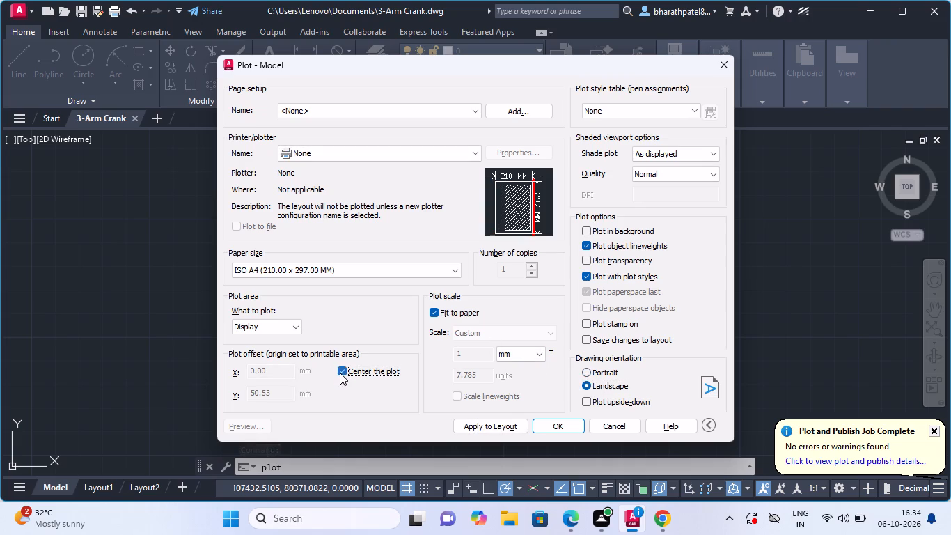
pyautogui.click(413, 155)
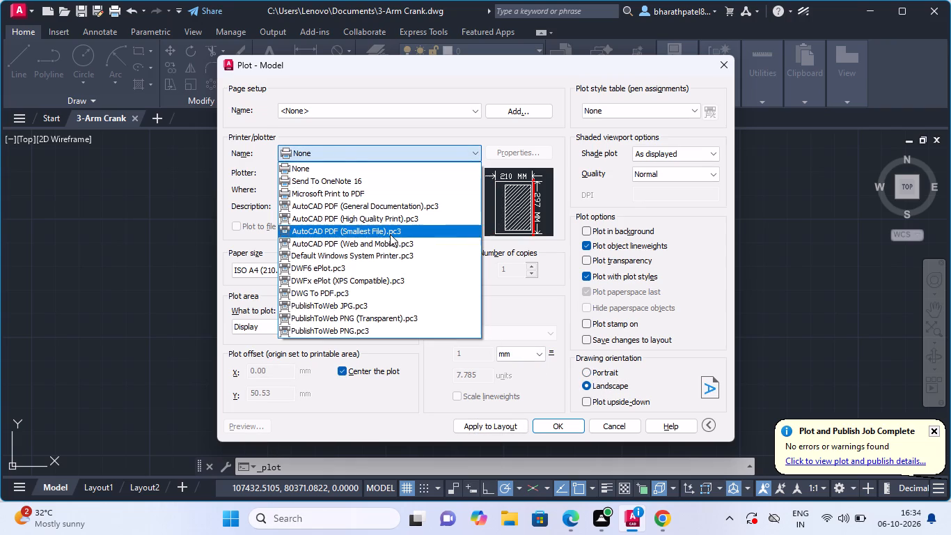
pyautogui.click(391, 291)
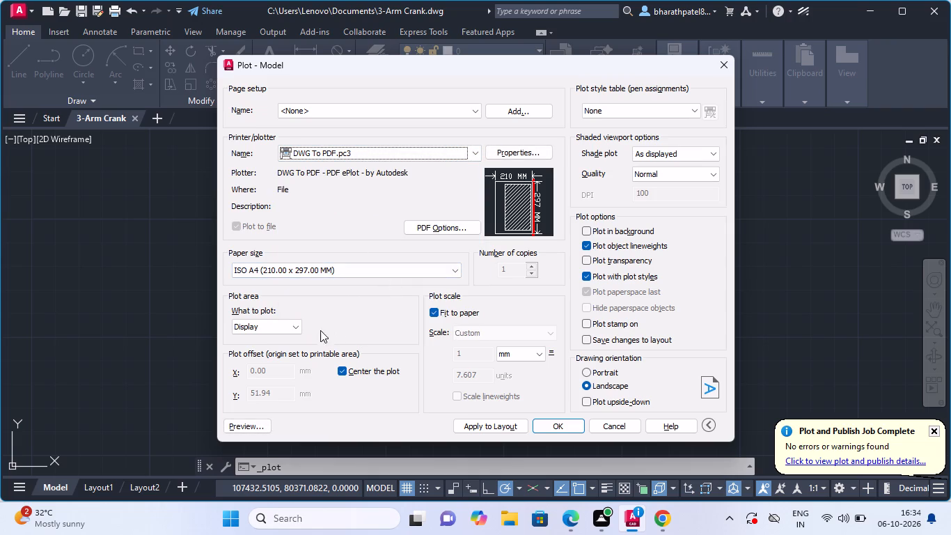
pyautogui.click(387, 272)
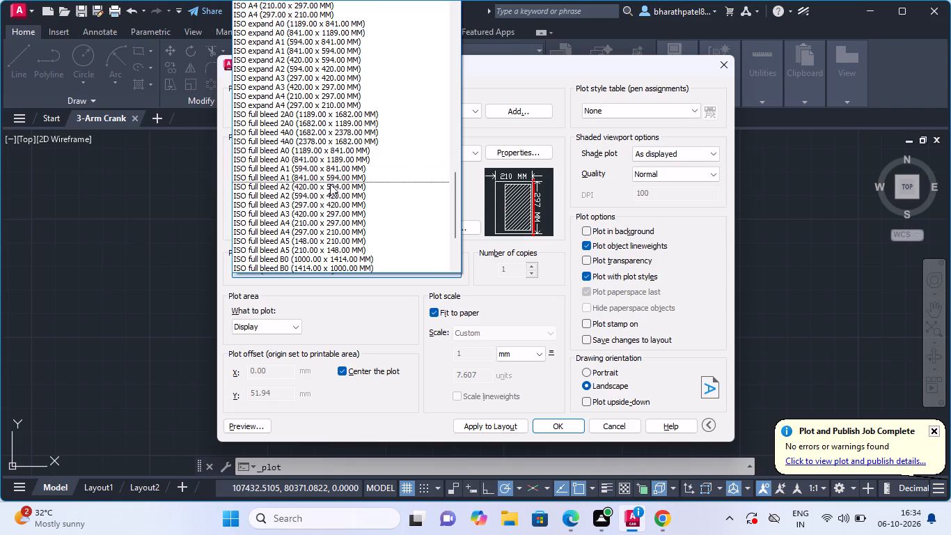
pyautogui.click(334, 230)
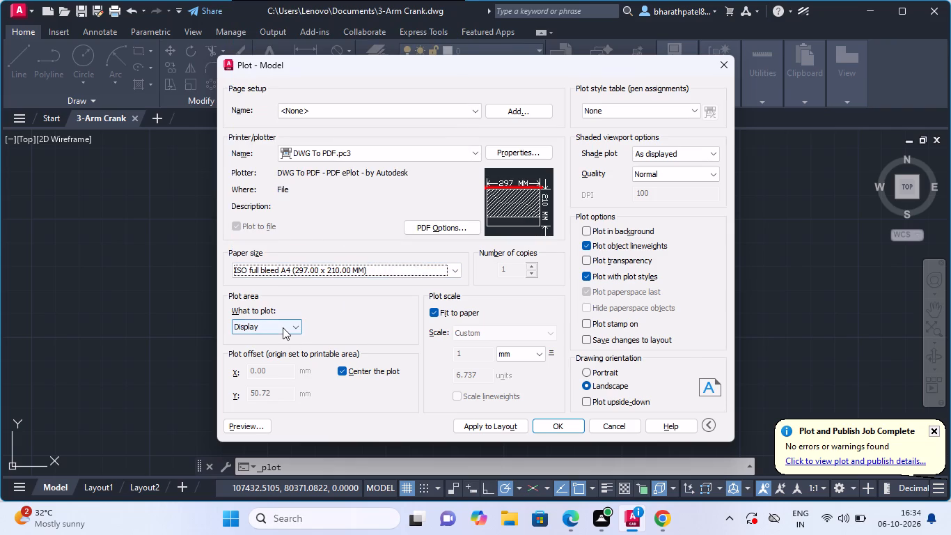
# Set the plot area to a window enclosing the whole crank drawing with its dimensions.
pyautogui.click(283, 327)
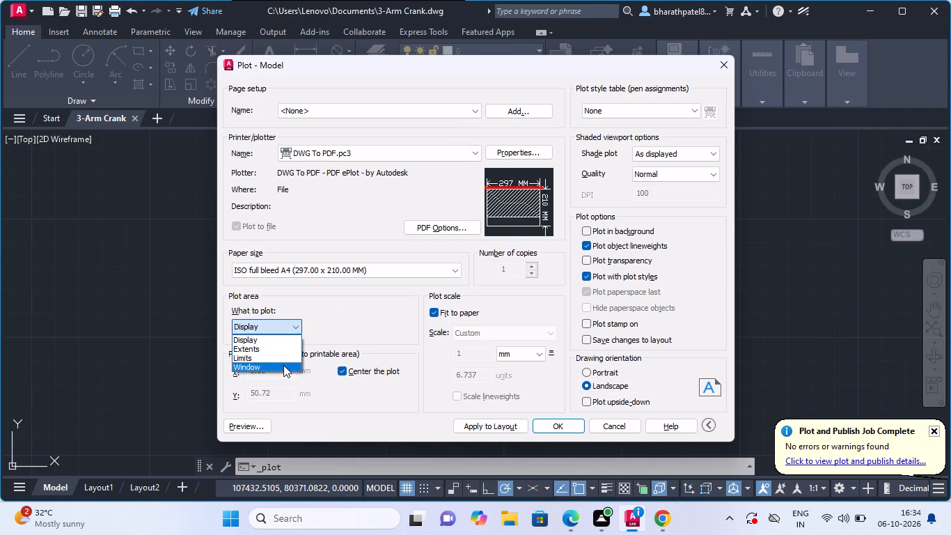
pyautogui.click(283, 366)
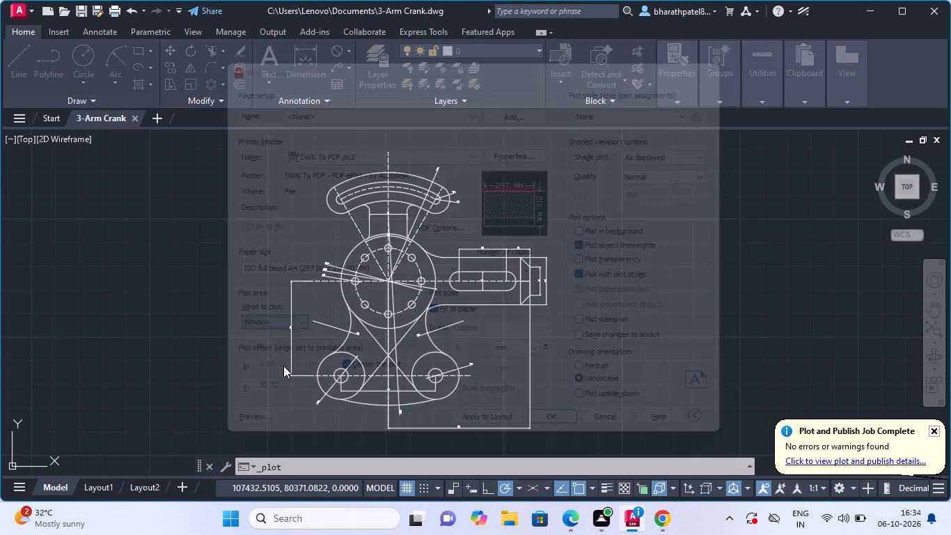
pyautogui.doubleClick(272, 138)
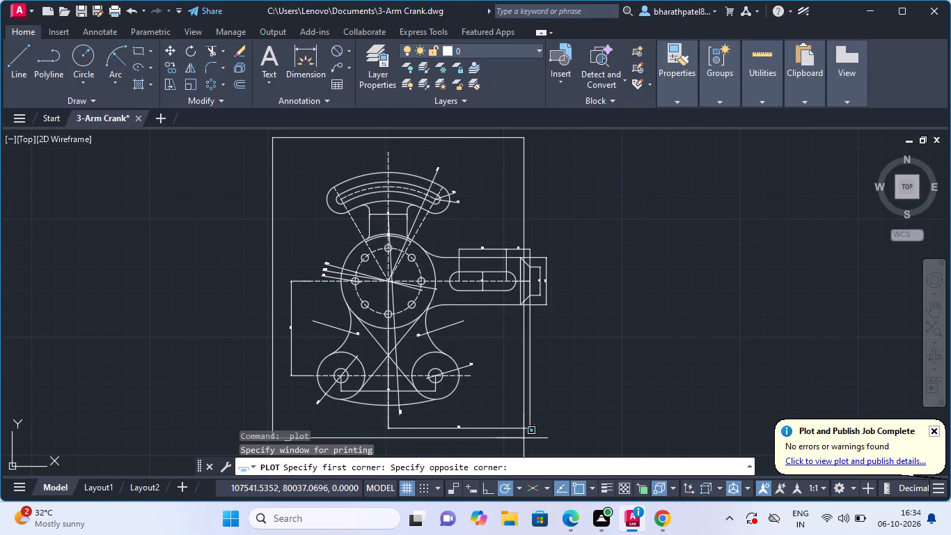
pyautogui.click(566, 444)
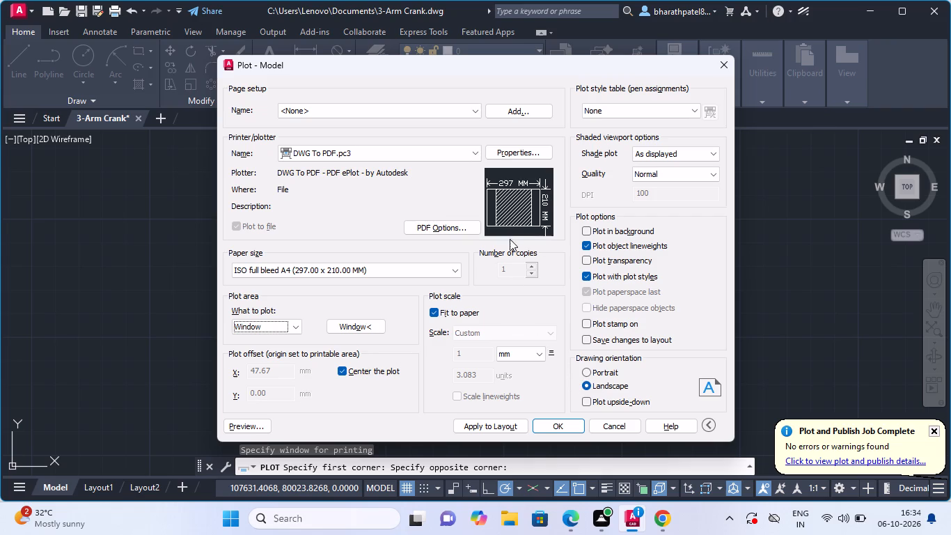
# Apply the plot settings to the layout and plot the drawing to 3-Arm Crank-Model.pdf in the Documents folder.
pyautogui.click(489, 428)
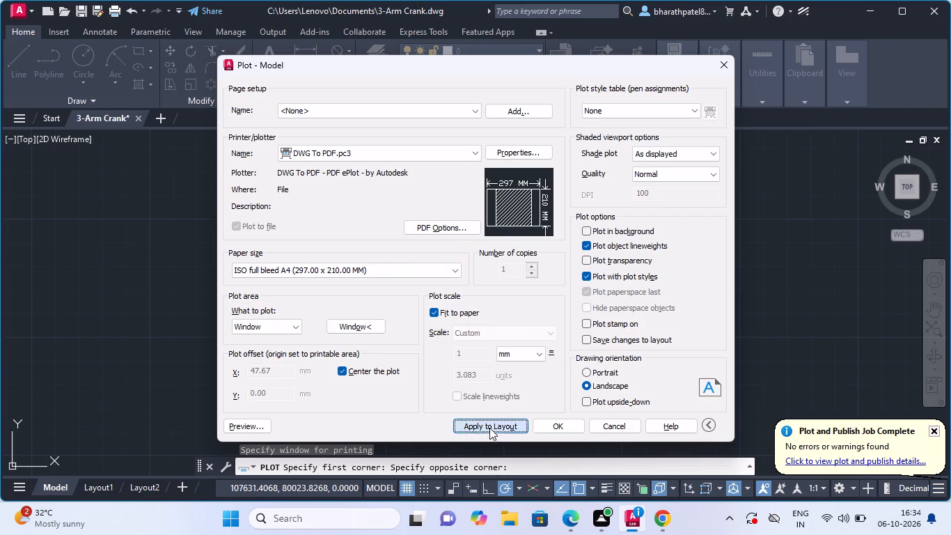
pyautogui.click(550, 428)
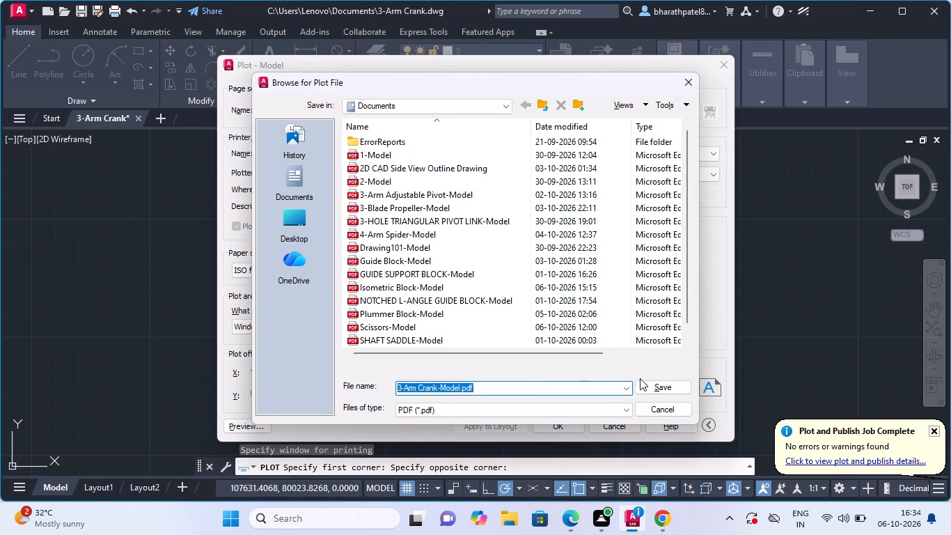
pyautogui.click(658, 386)
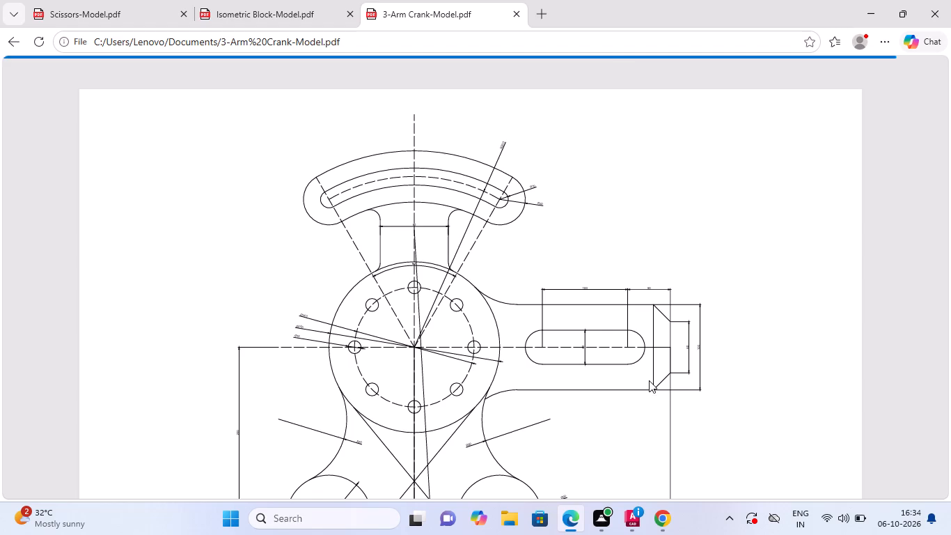
# Review the plotted 3-Arm Crank PDF from top to bottom in the browser, and close it.
pyautogui.scroll(-3, 603, 306)
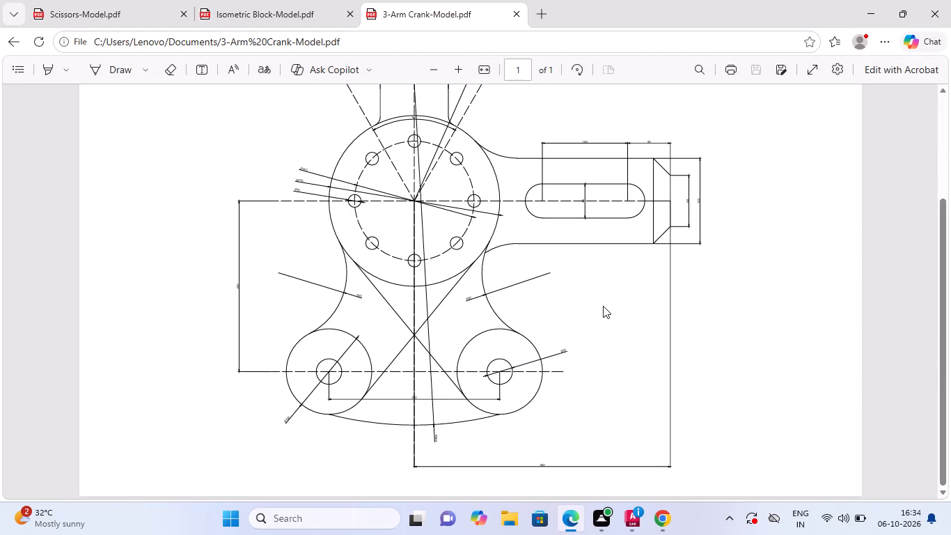
pyautogui.scroll(3, 544, 449)
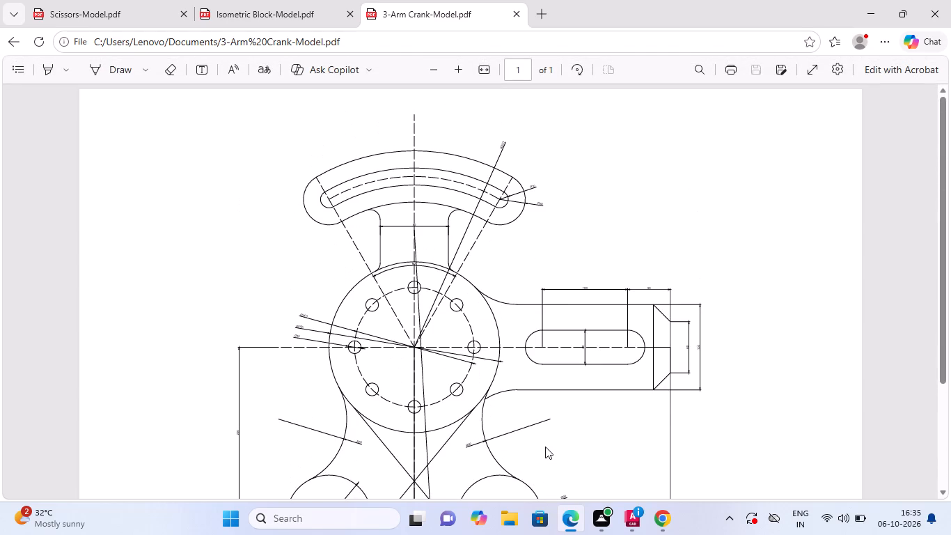
pyautogui.click(514, 13)
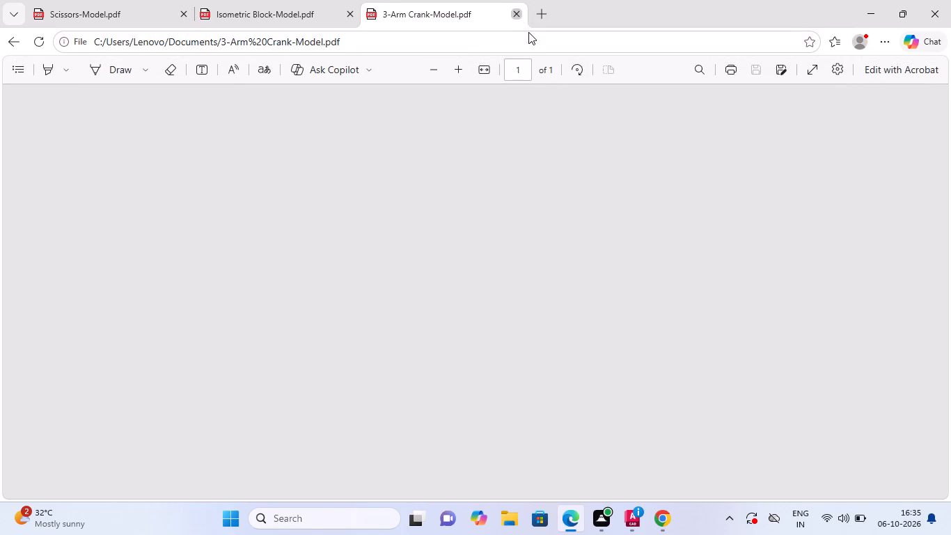